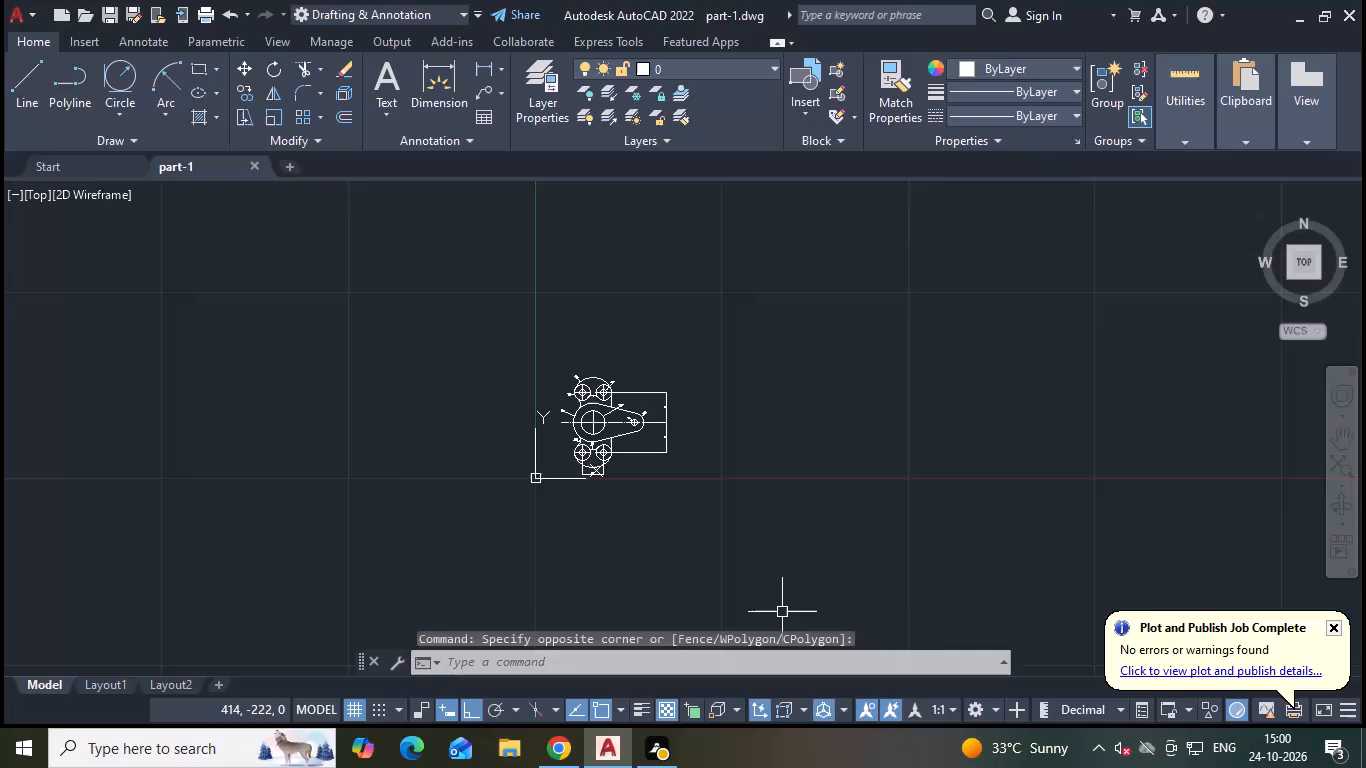
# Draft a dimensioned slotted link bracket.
# Draw a horizontal line 140 units long in the empty area beside the existing part.
pyautogui.press('Escape')
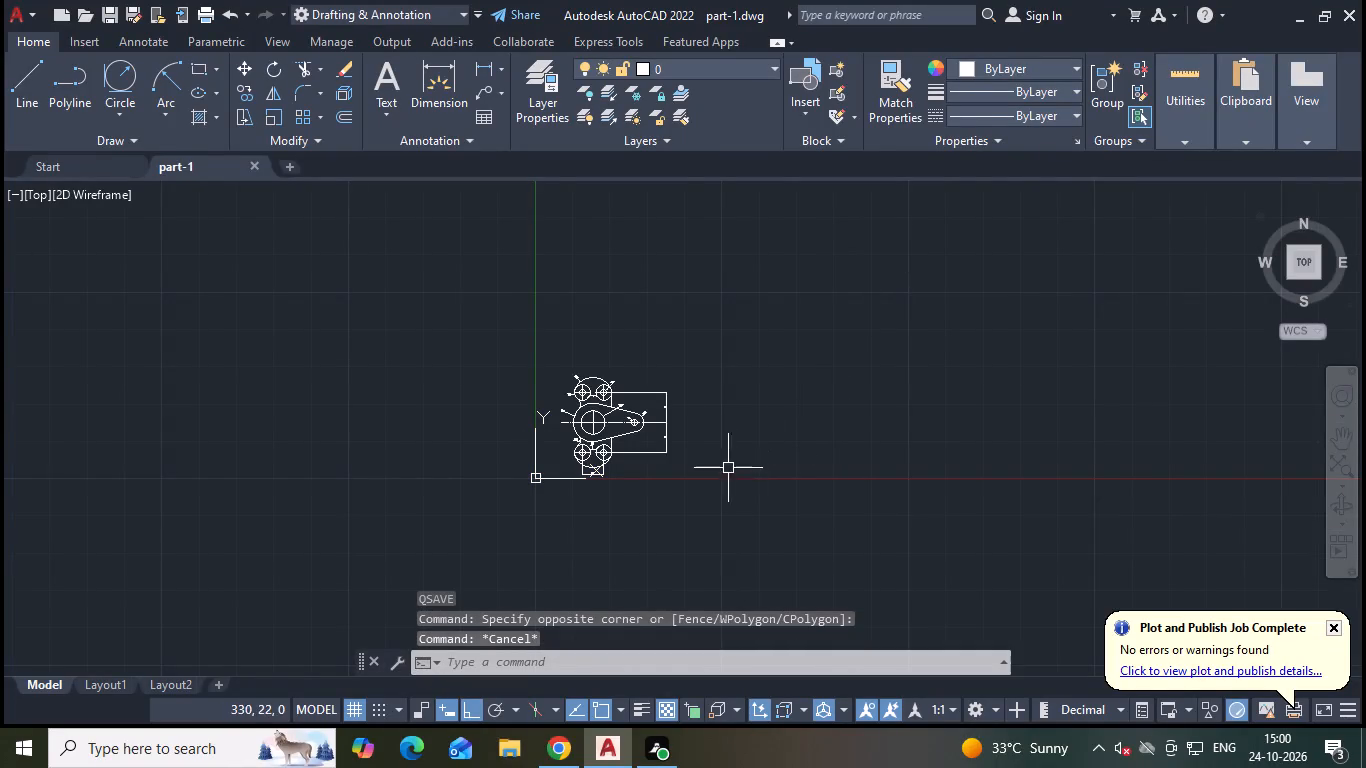
pyautogui.moveTo(723, 485); pyautogui.dragTo(705, 471)
pyautogui.press('Escape')
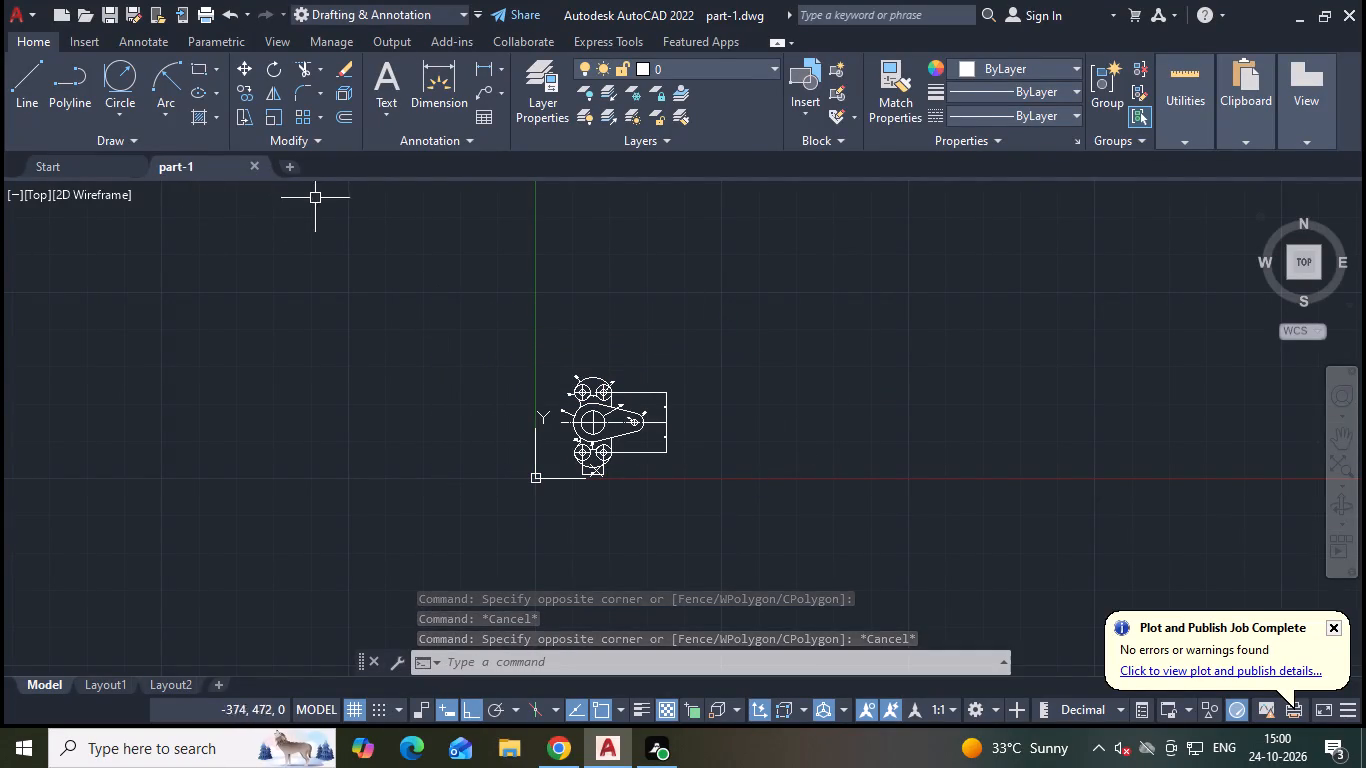
pyautogui.moveTo(694, 410); pyautogui.dragTo(623, 415, button='middle')
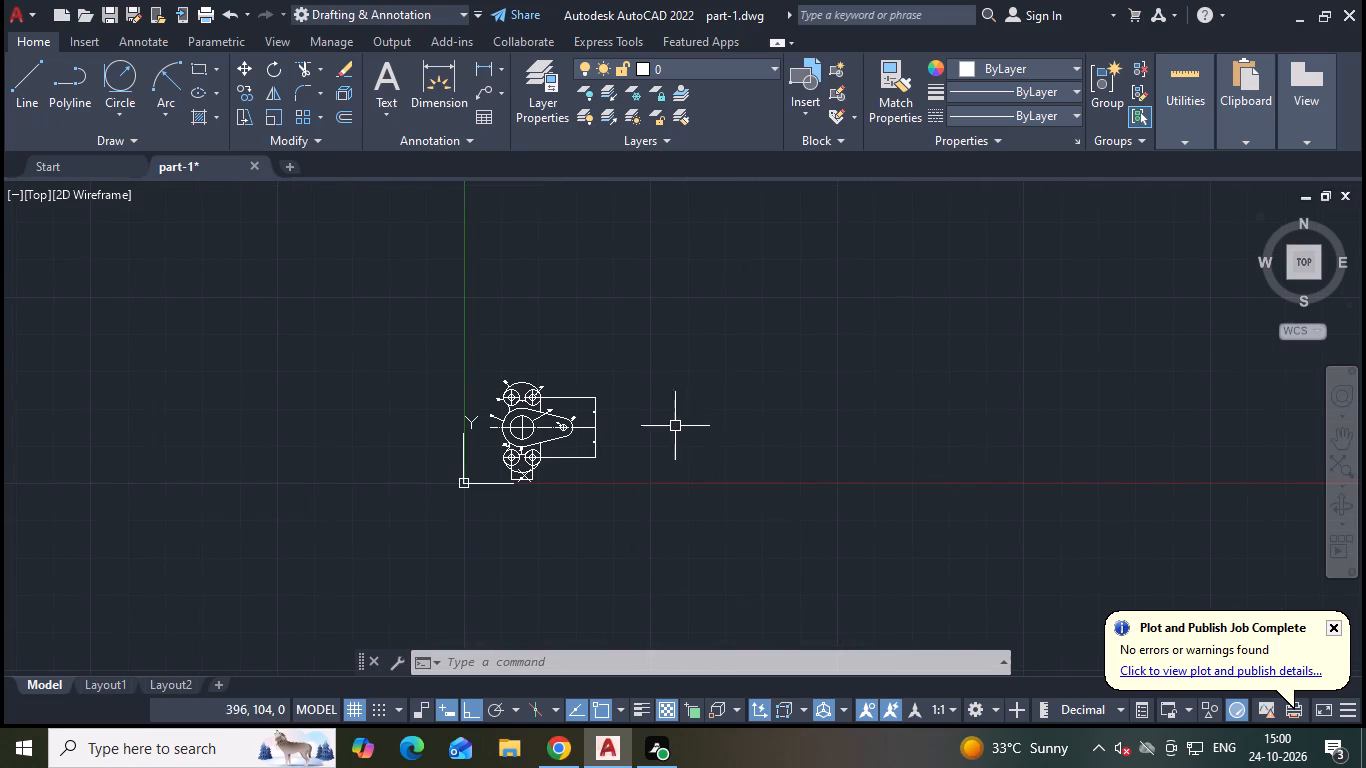
pyautogui.moveTo(733, 464); pyautogui.dragTo(442, 461, button='middle')
pyautogui.scroll(1, 475, 457)
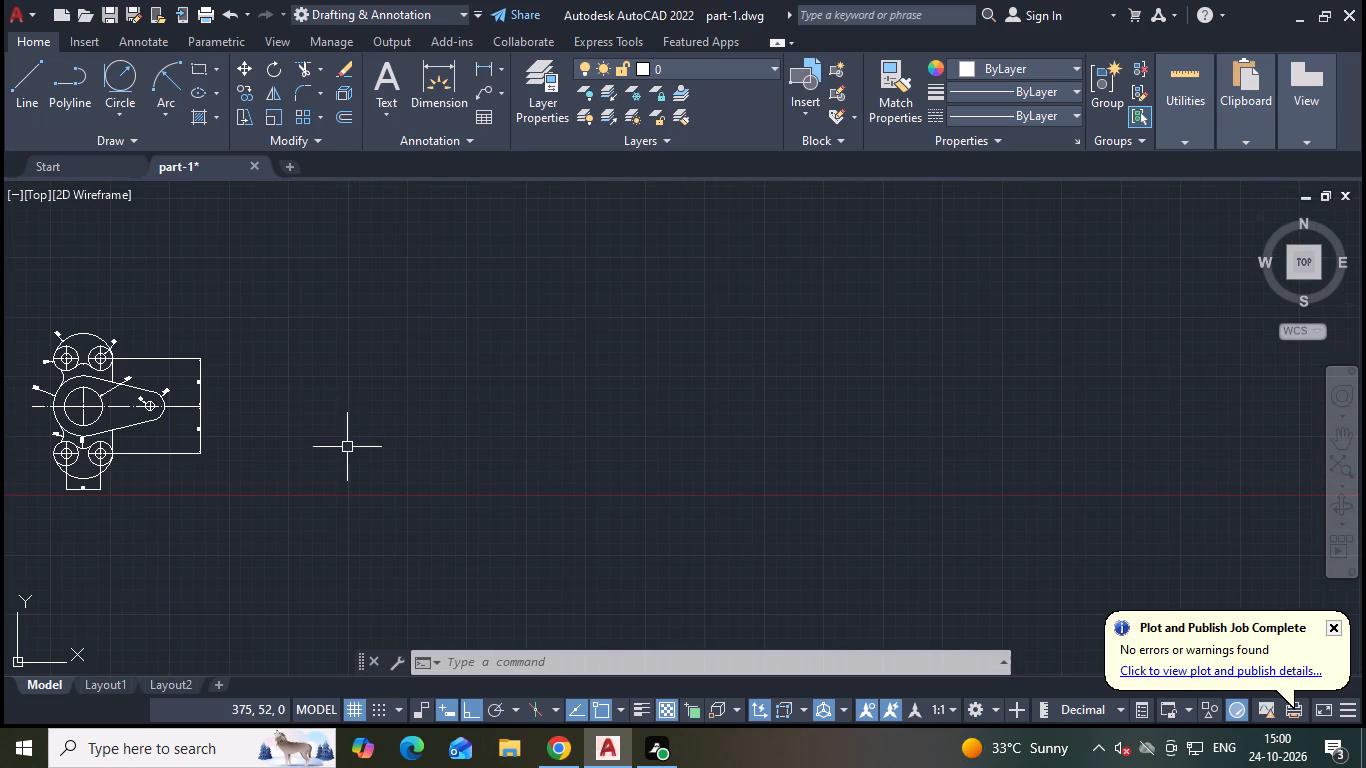
pyautogui.scroll(1, 346, 447)
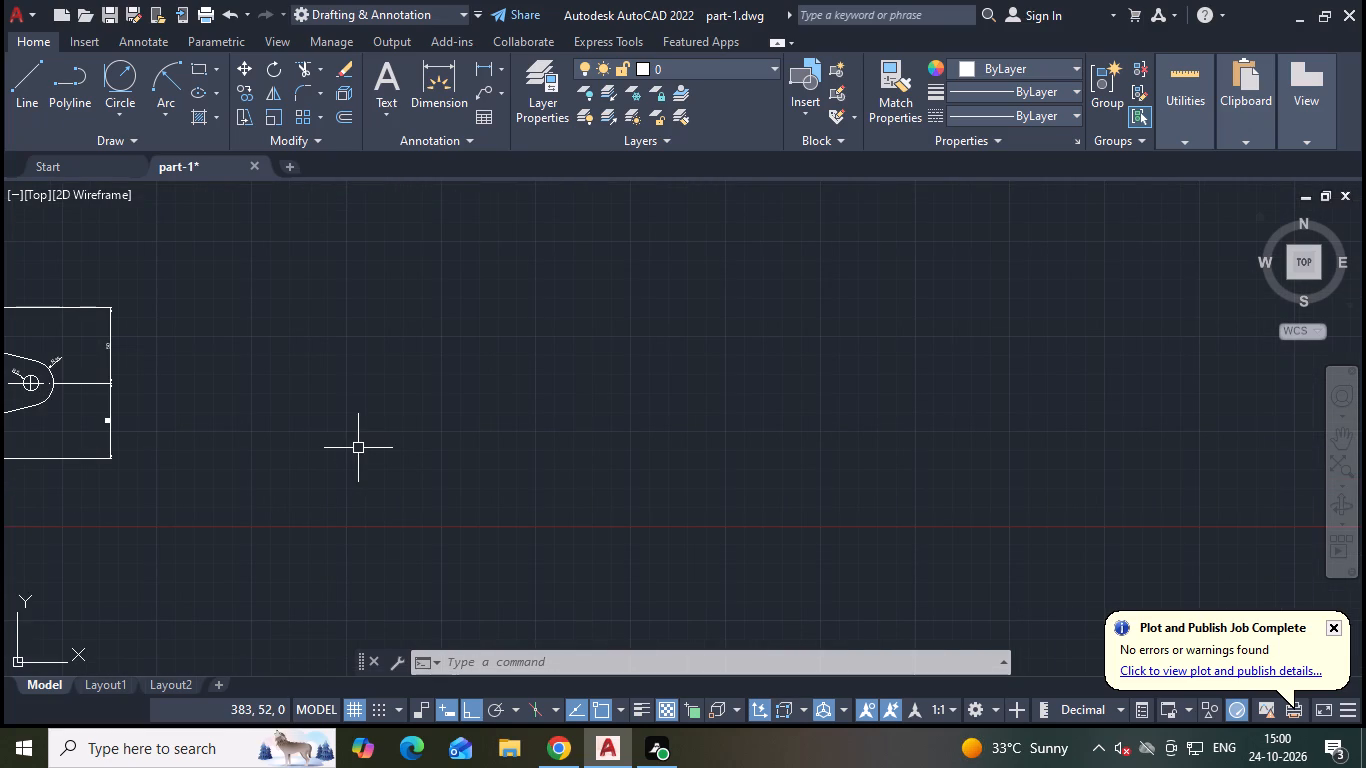
pyautogui.press('Escape')
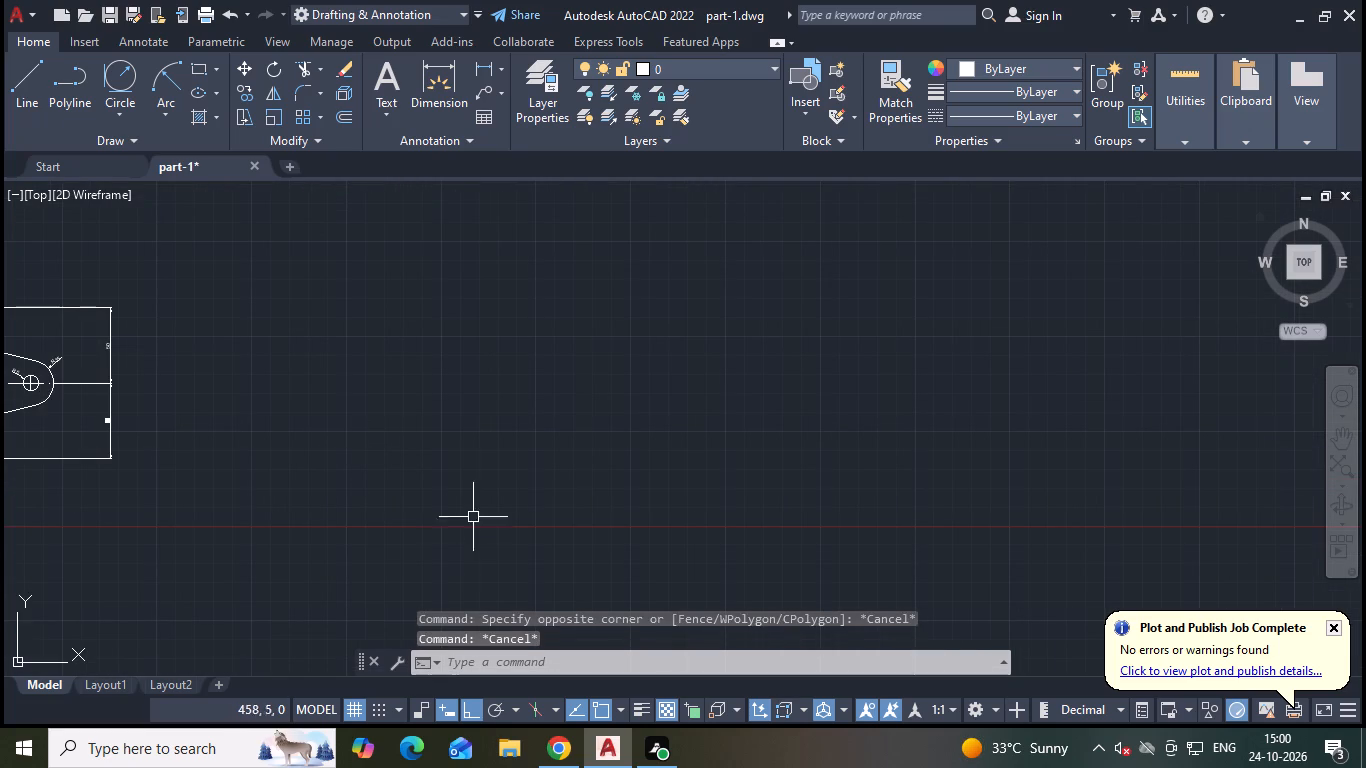
pyautogui.press('l')
pyautogui.press('space')
pyautogui.moveTo(519, 532); pyautogui.dragTo(532, 532)
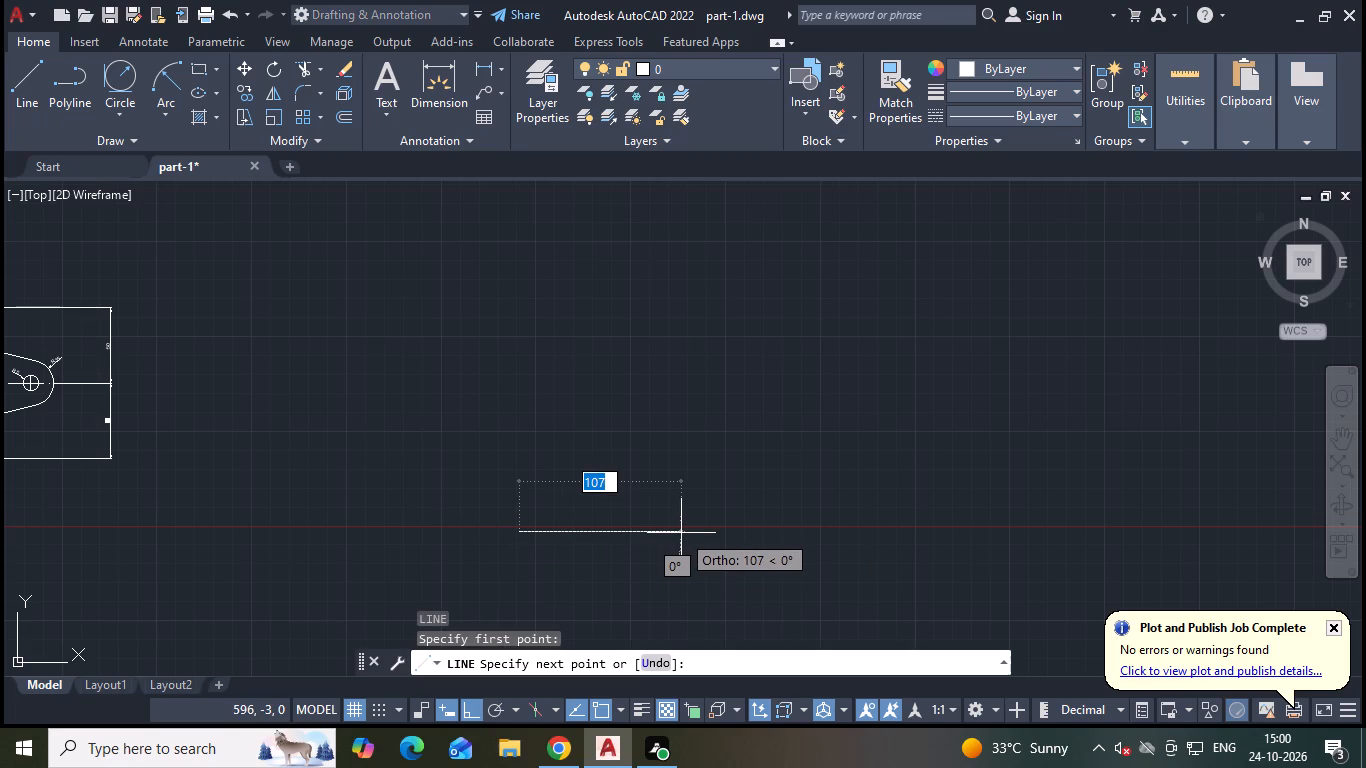
pyautogui.write('14')
pyautogui.press('0')
pyautogui.press('Return')
pyautogui.press('Return')
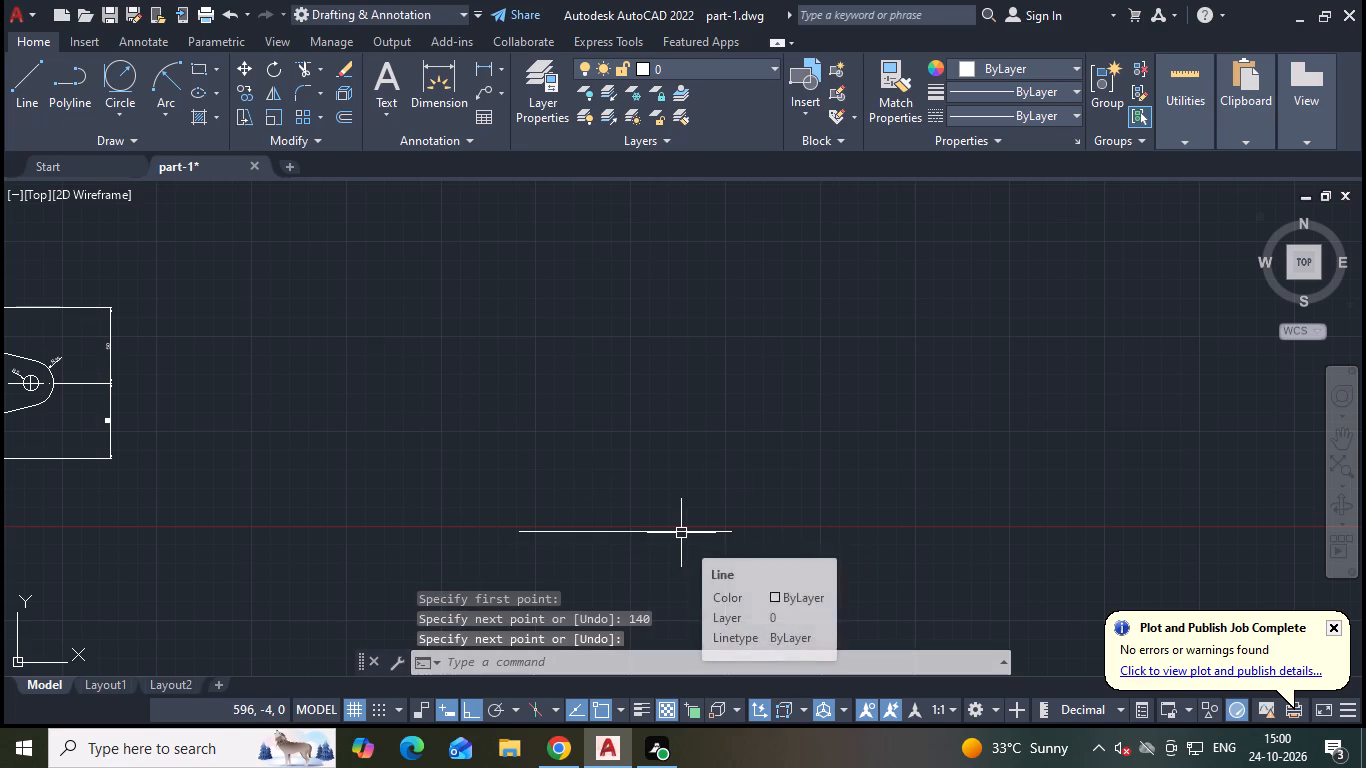
pyautogui.press('space')
pyautogui.press('Escape')
pyautogui.press('Escape')
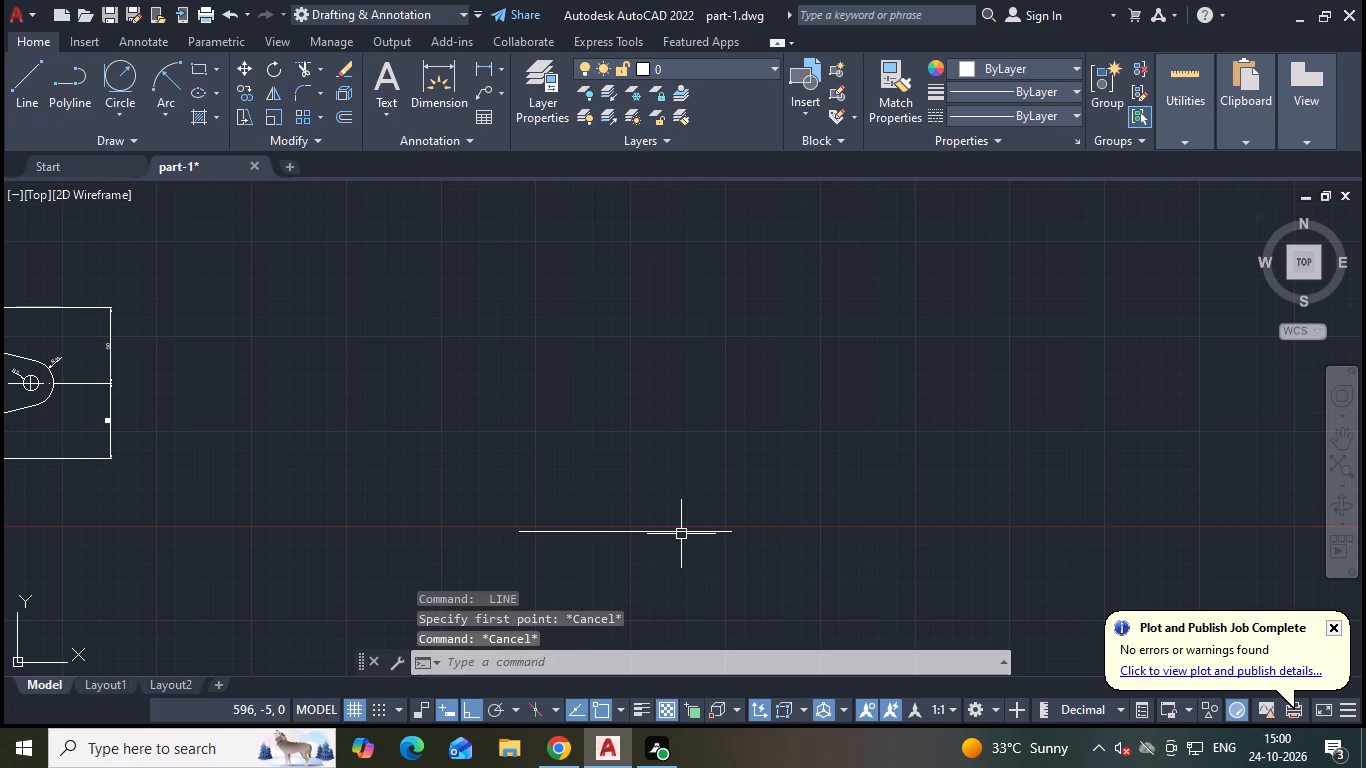
# Offset the 140-unit horizontal line upward by 44 units.
pyautogui.write('o 4')
pyautogui.press('4')
pyautogui.press('space')
pyautogui.click(681, 535)
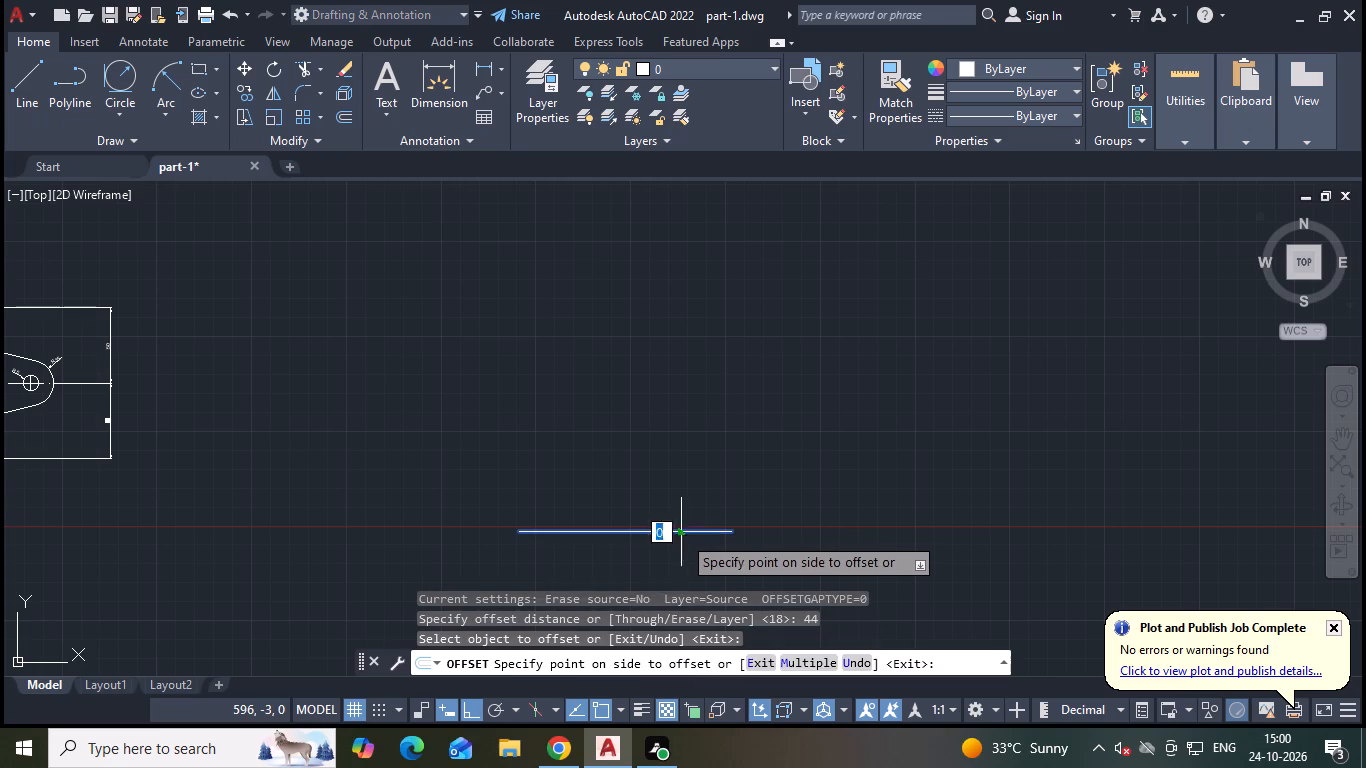
pyautogui.click(684, 528)
pyautogui.press('Escape')
pyautogui.press('space')
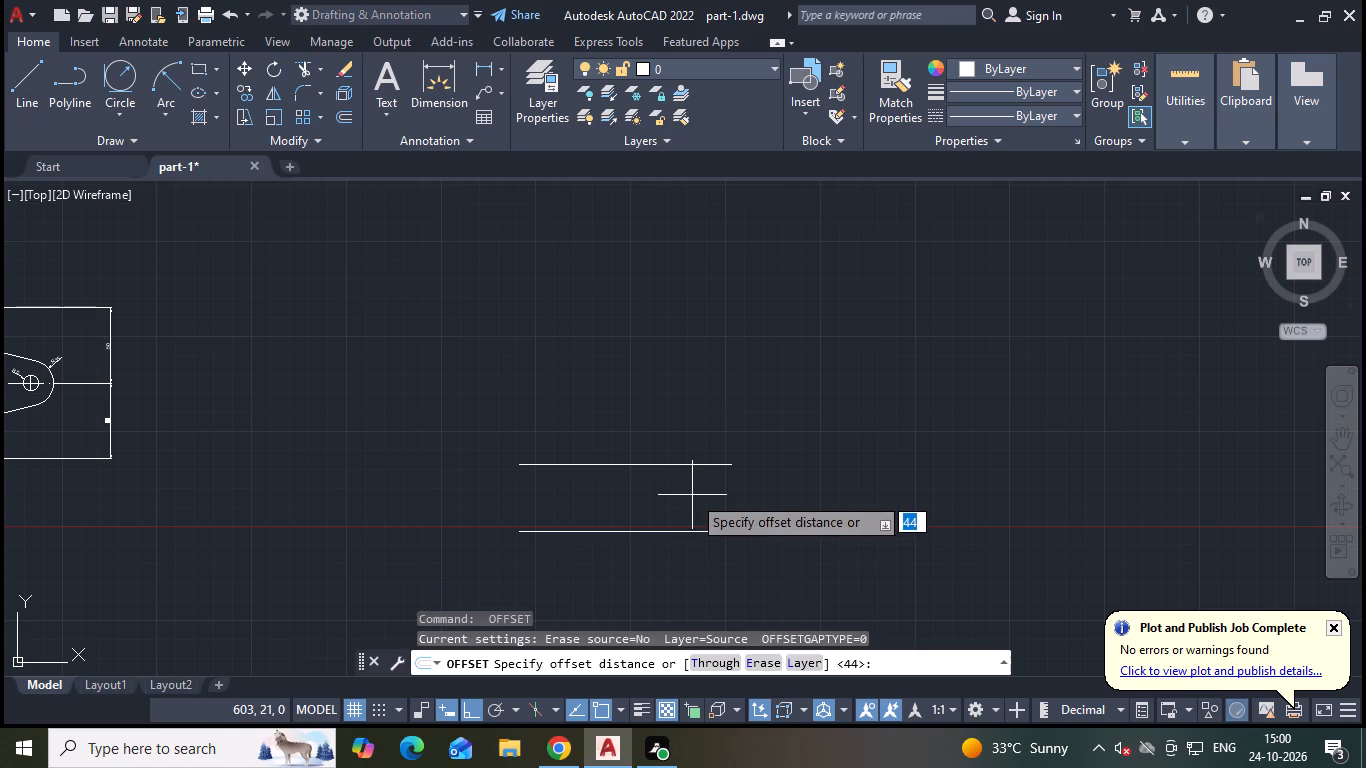
pyautogui.press('Escape')
pyautogui.press('Escape')
# Offset the upper horizontal line upward by 104 units.
pyautogui.press('space')
pyautogui.write('104')
pyautogui.press('Return')
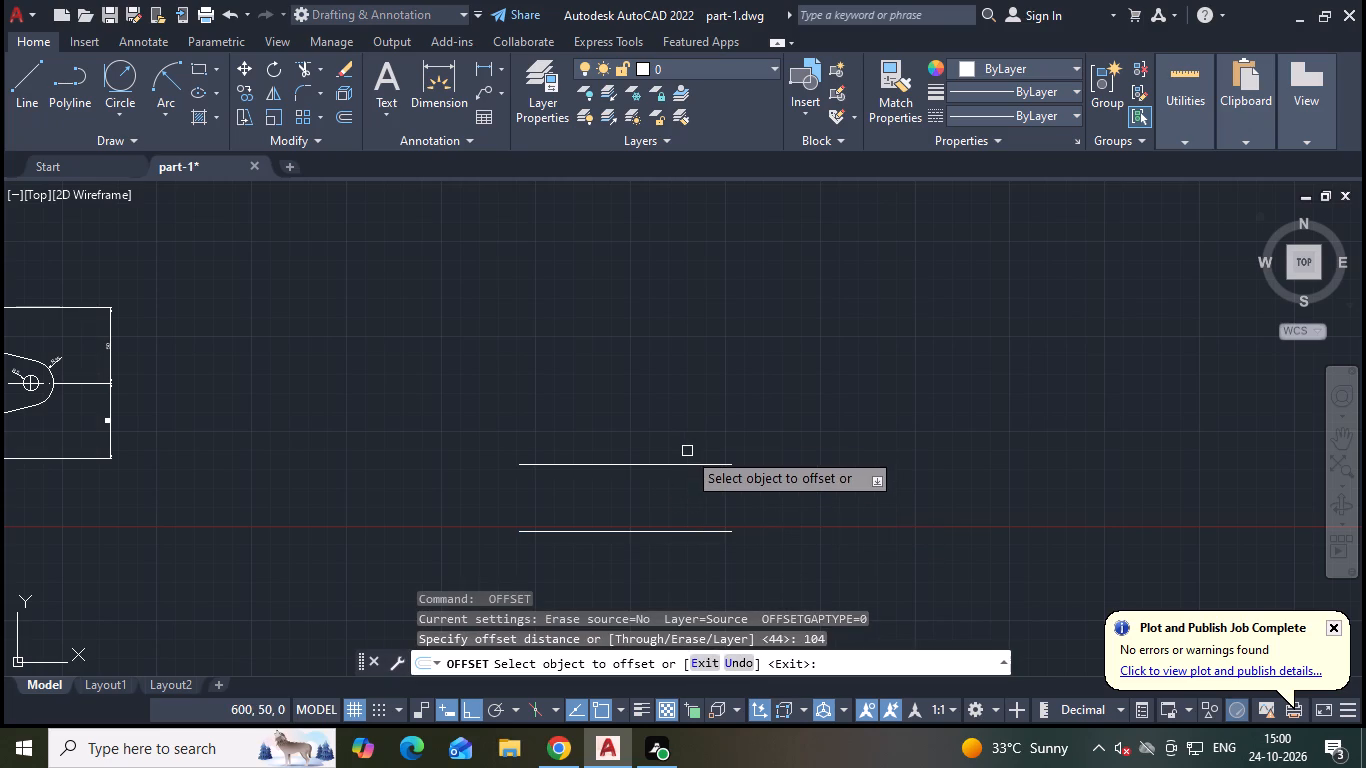
pyautogui.click(687, 466)
pyautogui.click(677, 439)
pyautogui.press('Escape')
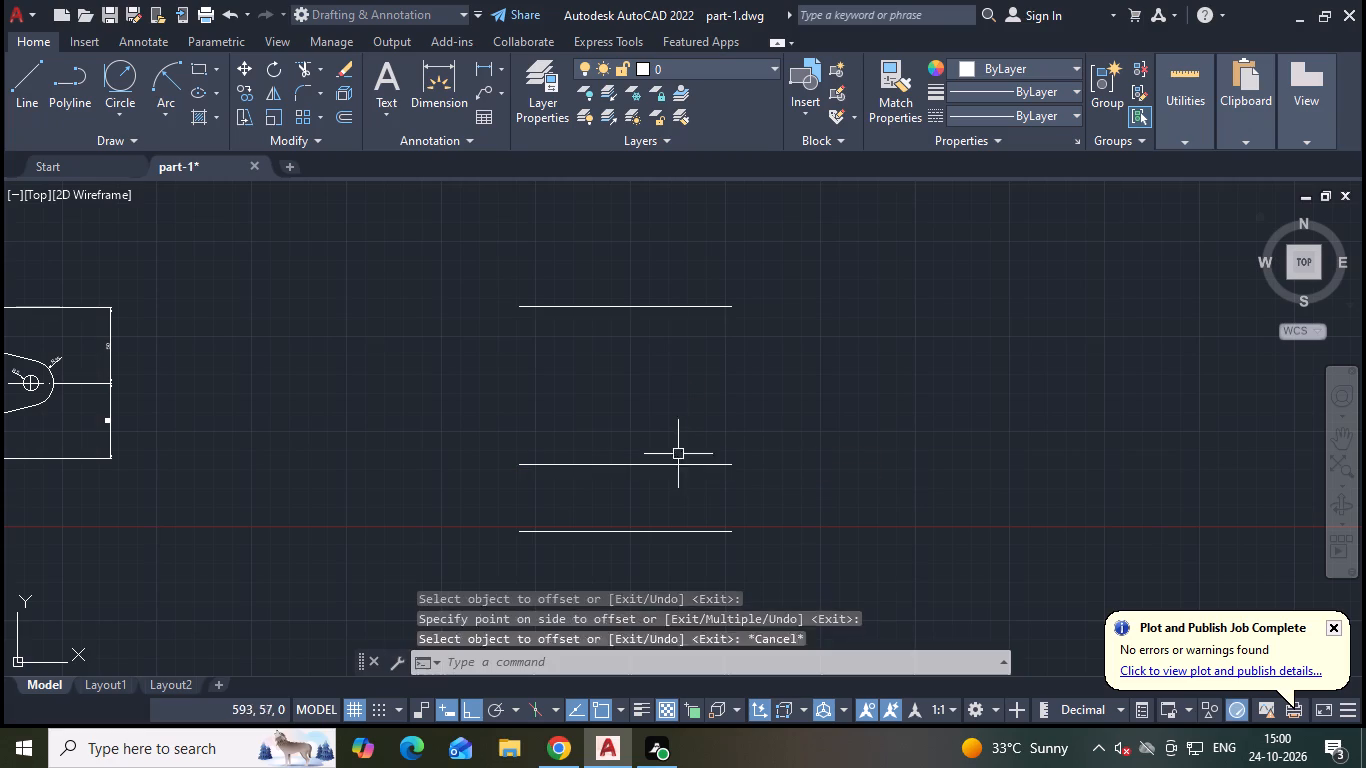
pyautogui.press('Escape')
# Draw a vertical construction line through the left endpoint of the lowest horizontal line.
pyautogui.scroll(1, 656, 532)
pyautogui.press('Escape')
pyautogui.press('Escape')
pyautogui.middleClick(503, 494)
pyautogui.moveTo(503, 494); pyautogui.dragTo(532, 485, button='middle')
pyautogui.scroll(-1, 532, 485)
pyautogui.moveTo(609, 488); pyautogui.dragTo(578, 484, button='middle')
pyautogui.press('x')
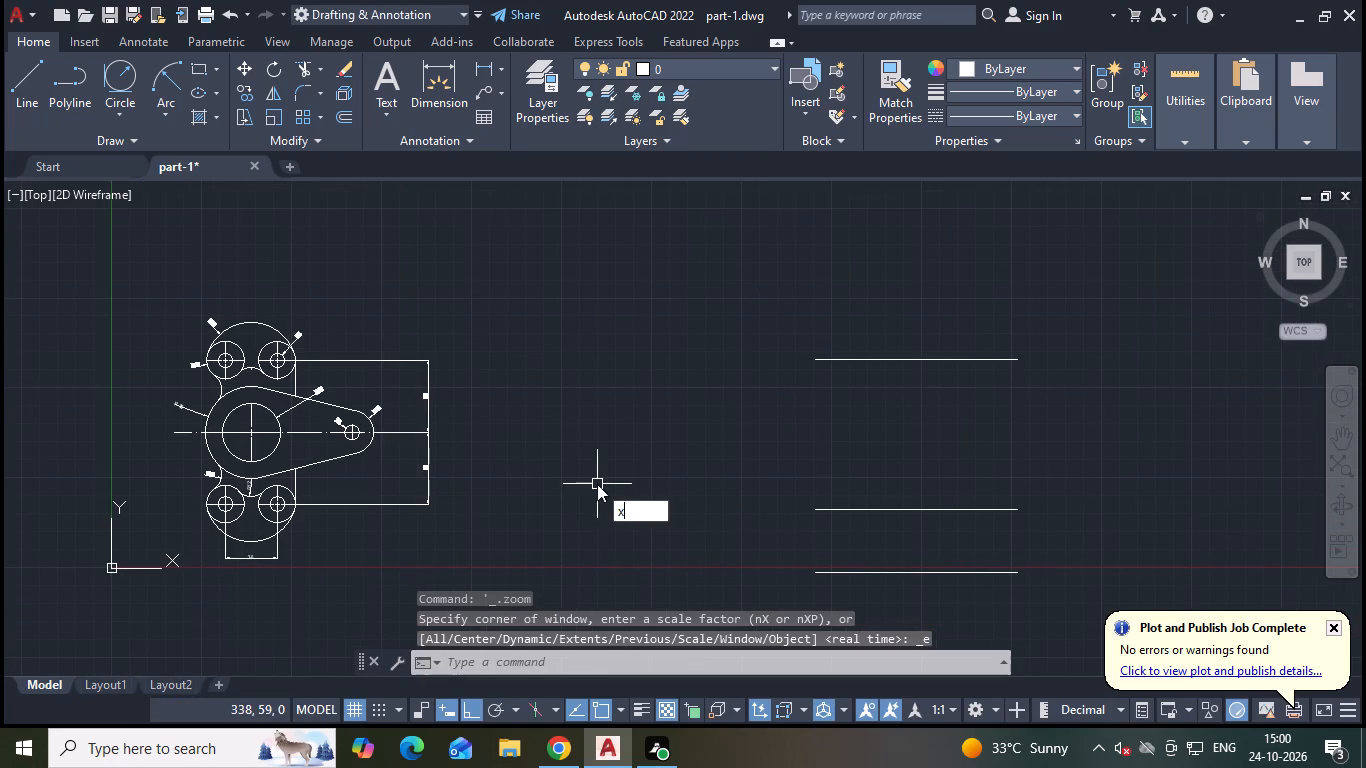
pyautogui.write('l')
pyautogui.press('space')
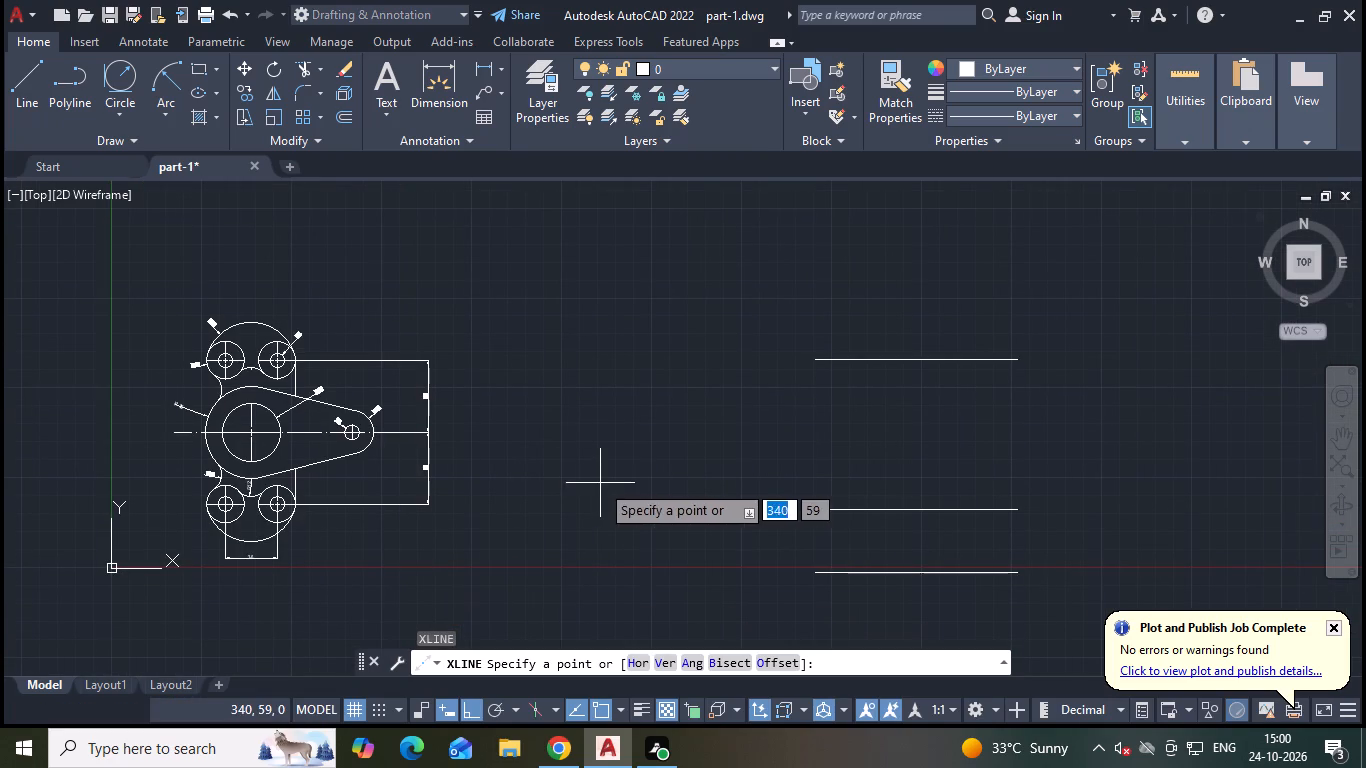
pyautogui.write('v')
pyautogui.press('space')
pyautogui.write('end')
pyautogui.press('space')
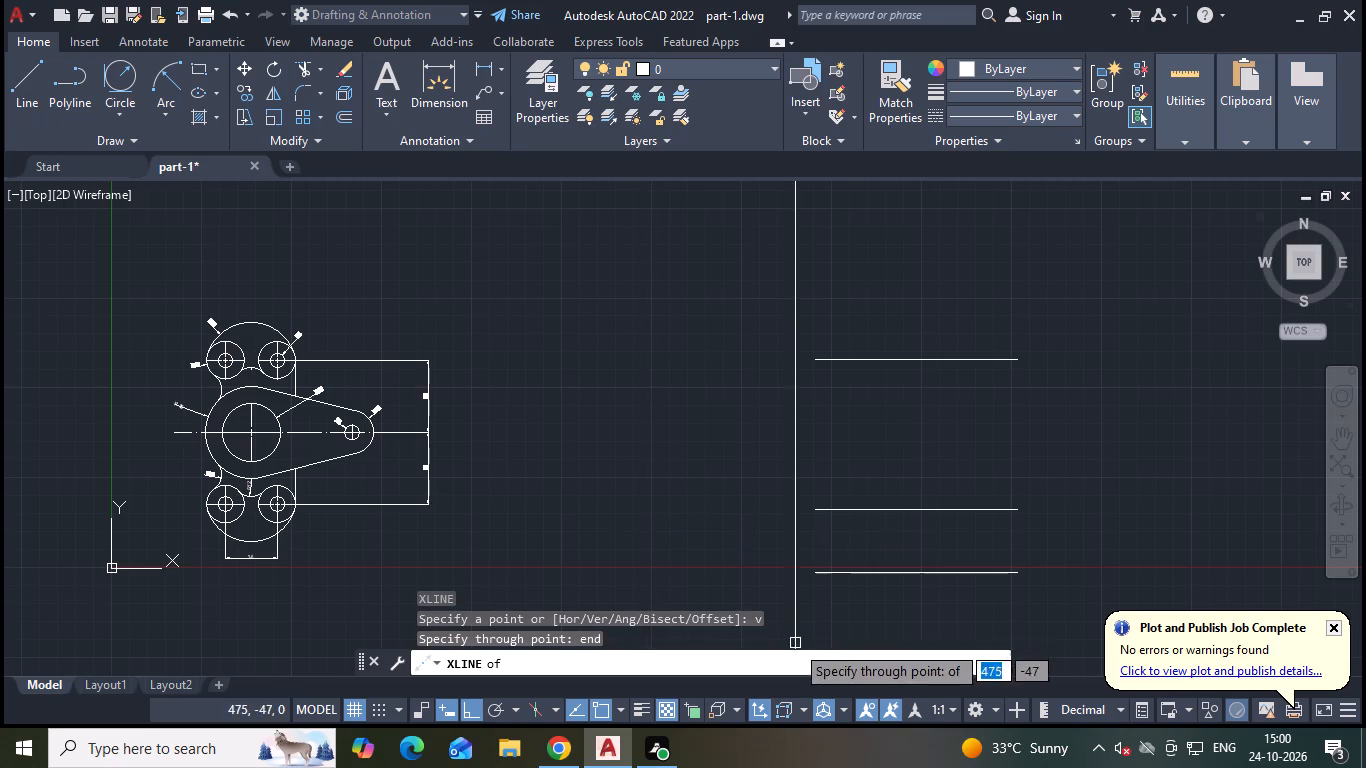
pyautogui.click(828, 572)
pyautogui.press('Escape')
# Offset the vertical construction line 100 units toward the right ends of the horizontal lines.
pyautogui.press('o')
pyautogui.press('space')
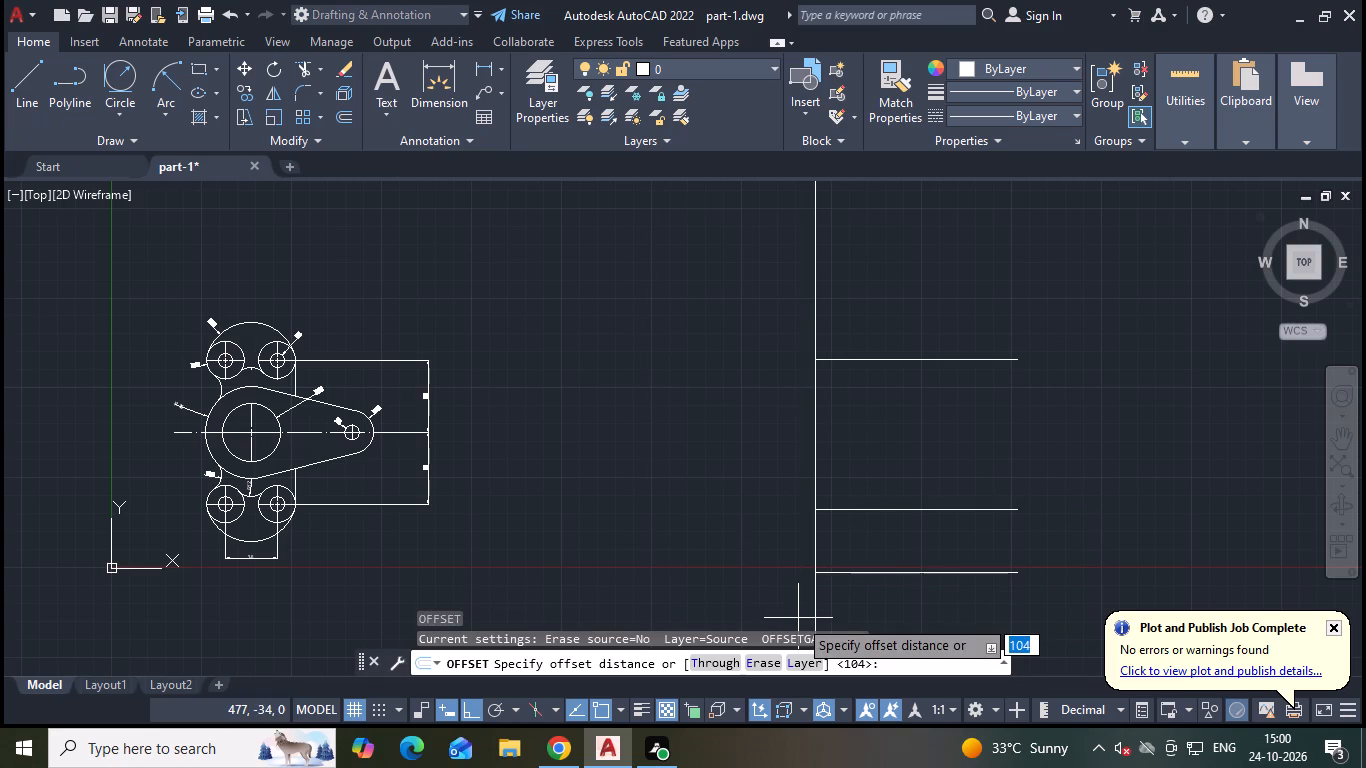
pyautogui.press('1')
pyautogui.press('0')
pyautogui.press('0')
pyautogui.press('space')
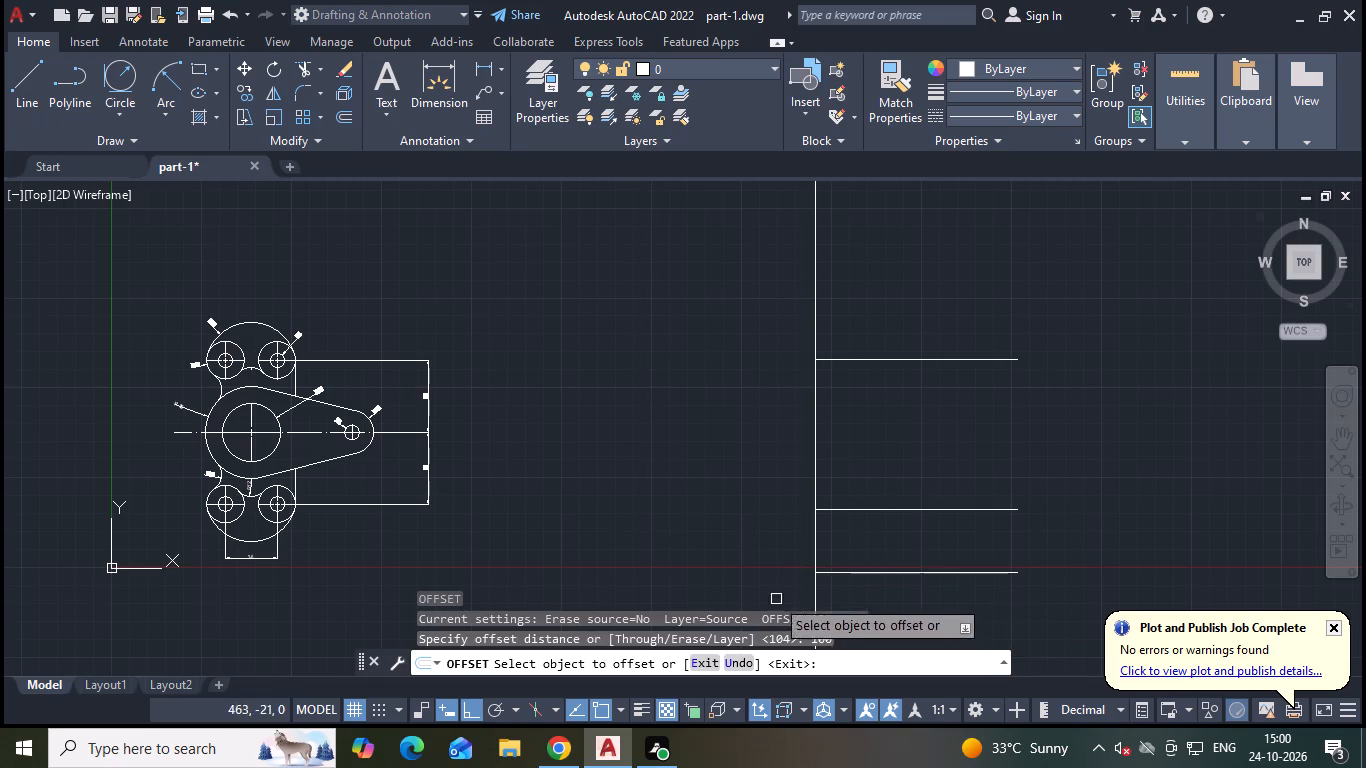
pyautogui.click(809, 603)
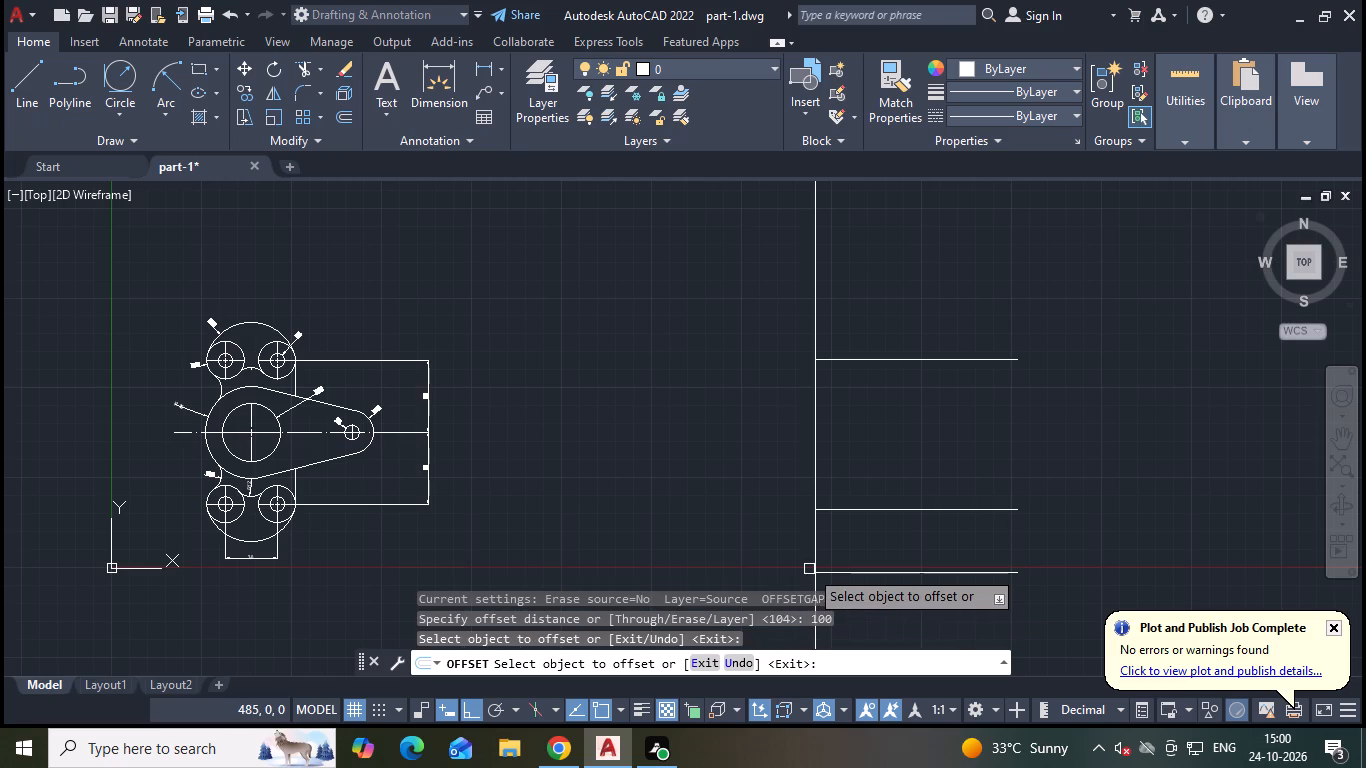
pyautogui.click(812, 558)
pyautogui.click(834, 553)
pyautogui.press('Escape')
# Erase the original vertical construction line at the left ends of the horizontal lines.
pyautogui.click(830, 555)
pyautogui.click(754, 542)
pyautogui.write('e')
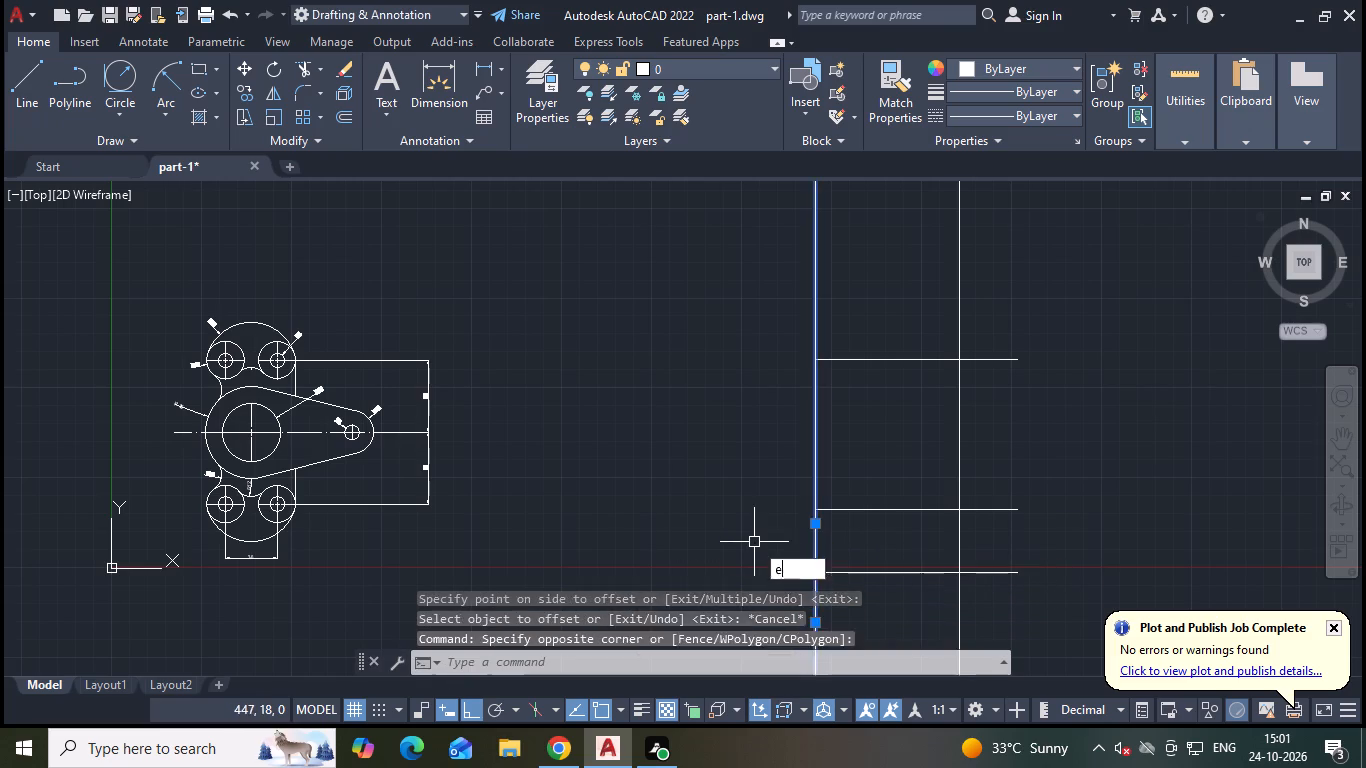
pyautogui.press('space')
pyautogui.press('Escape')
# Draw a 50-diameter circle centred where the vertical construction line crosses the middle horizontal line.
pyautogui.moveTo(579, 469); pyautogui.dragTo(398, 466, button='middle')
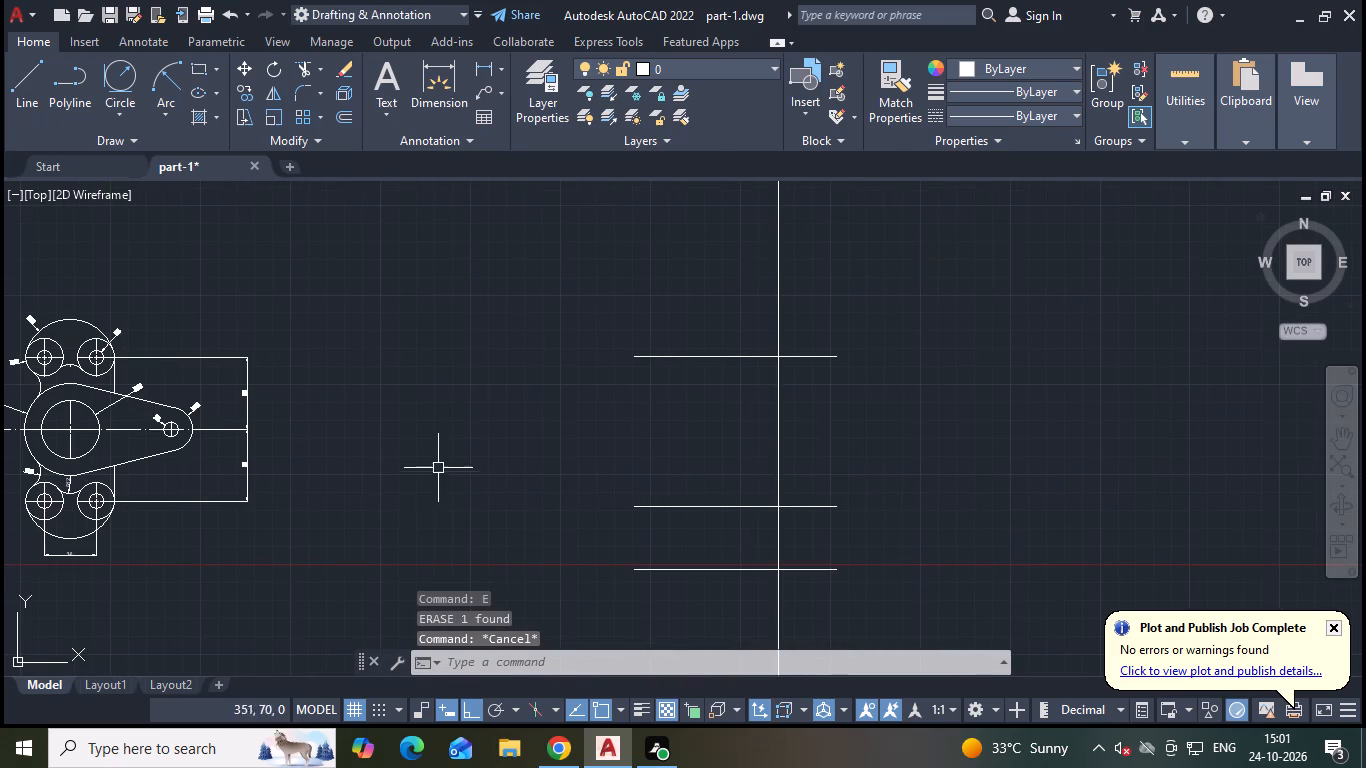
pyautogui.write('c')
pyautogui.press('space')
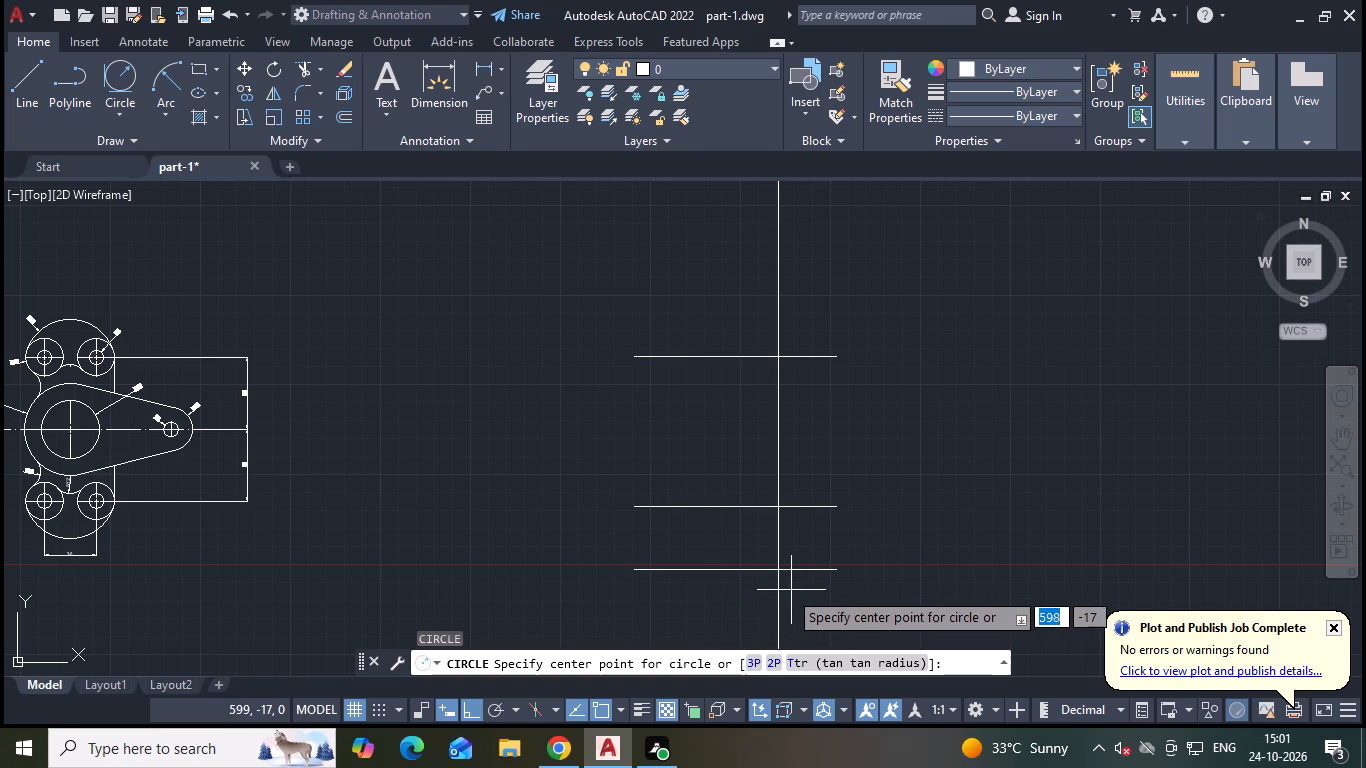
pyautogui.click(776, 509)
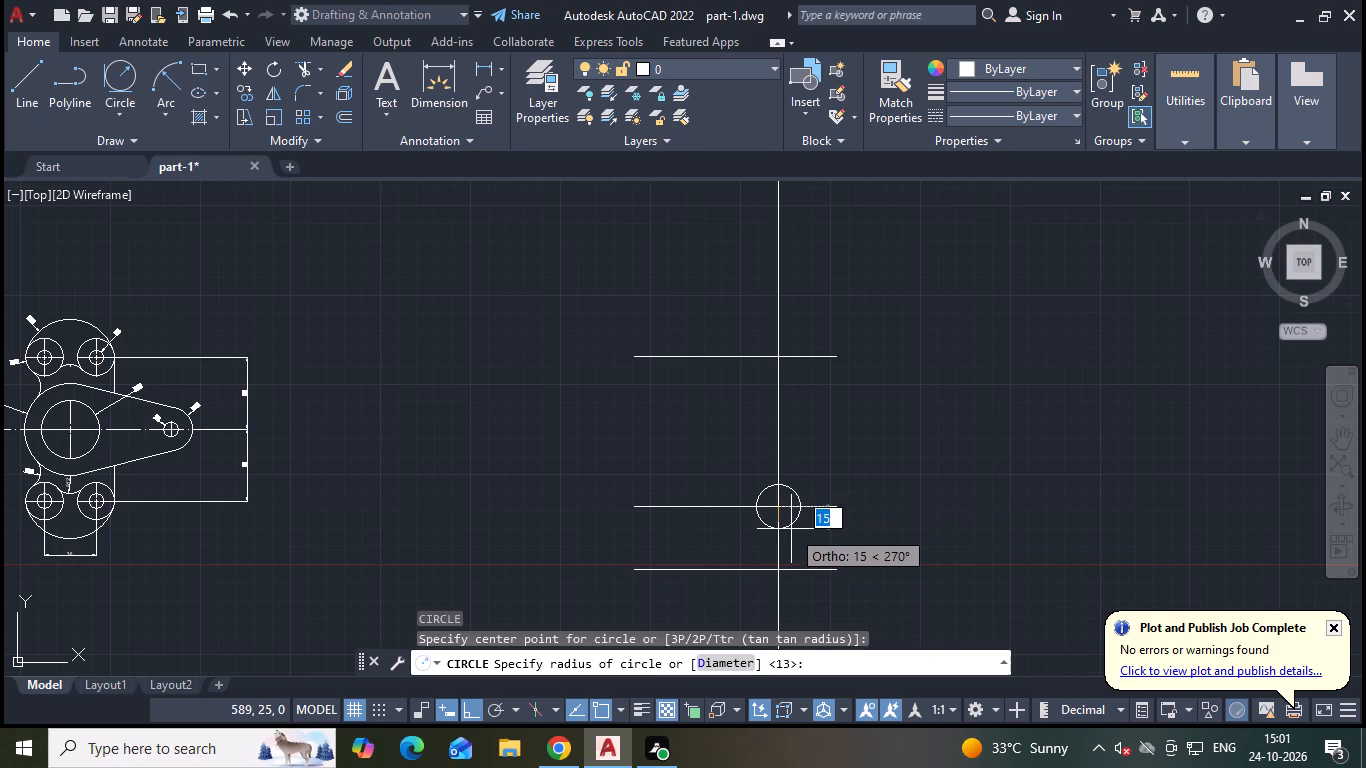
pyautogui.write('d')
pyautogui.press('space')
pyautogui.write('50')
pyautogui.press('space')
# Draw a concentric circle of radius 40 around the 50-diameter circle.
pyautogui.press('space')
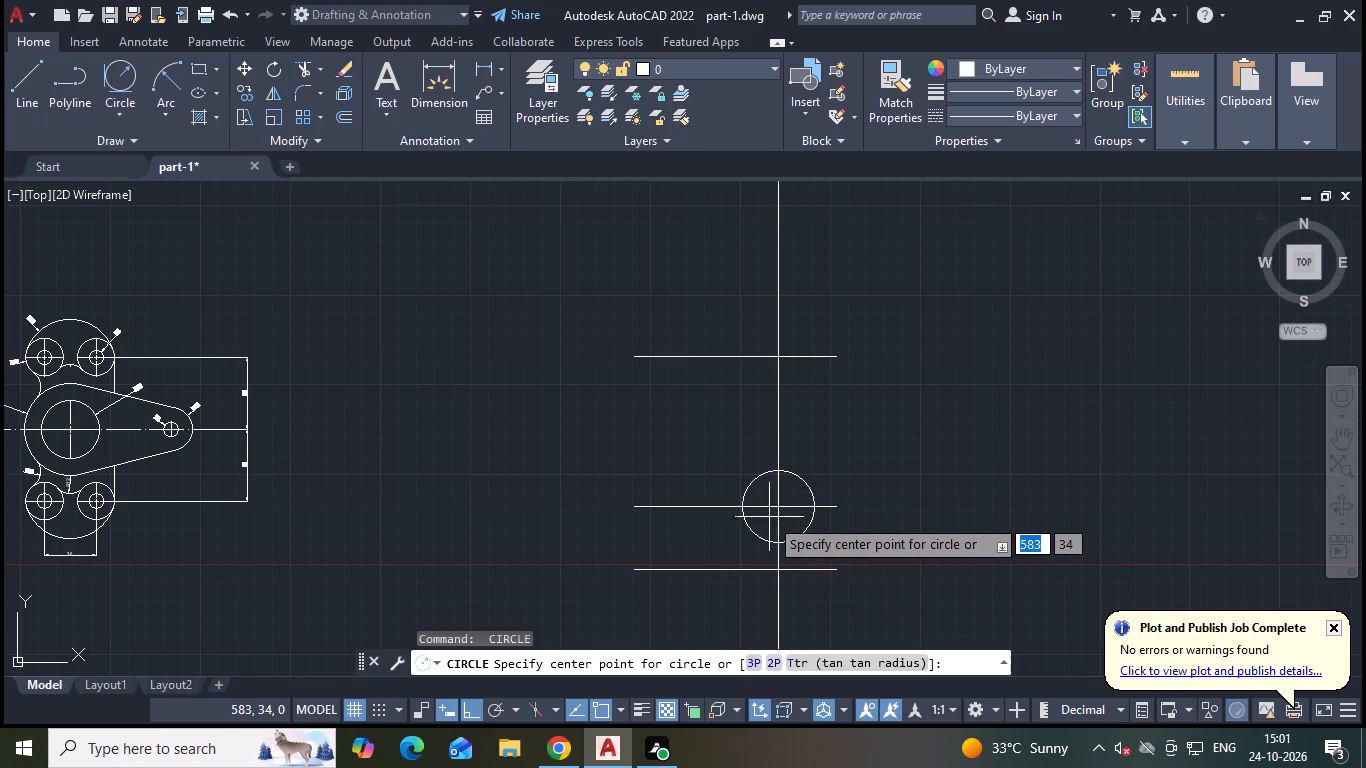
pyautogui.click(780, 511)
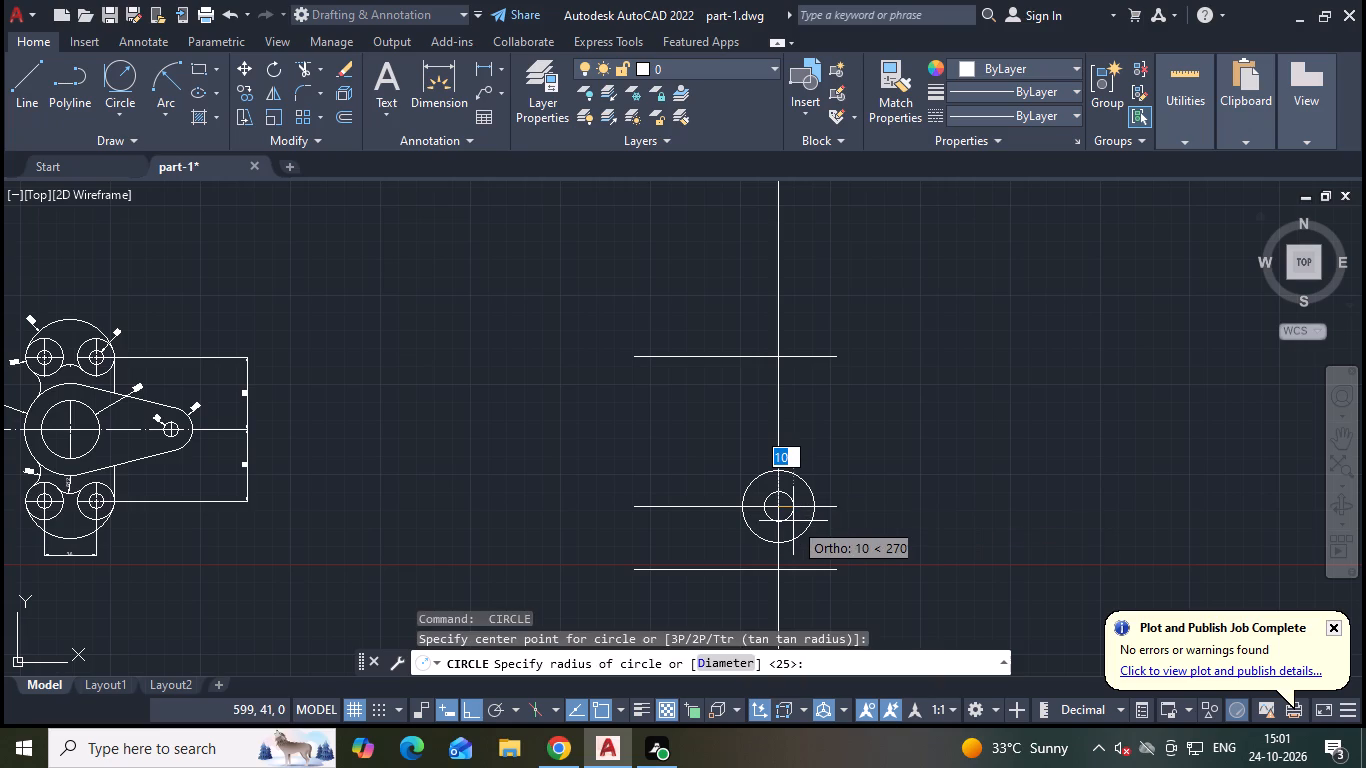
pyautogui.write('40')
pyautogui.press('space')
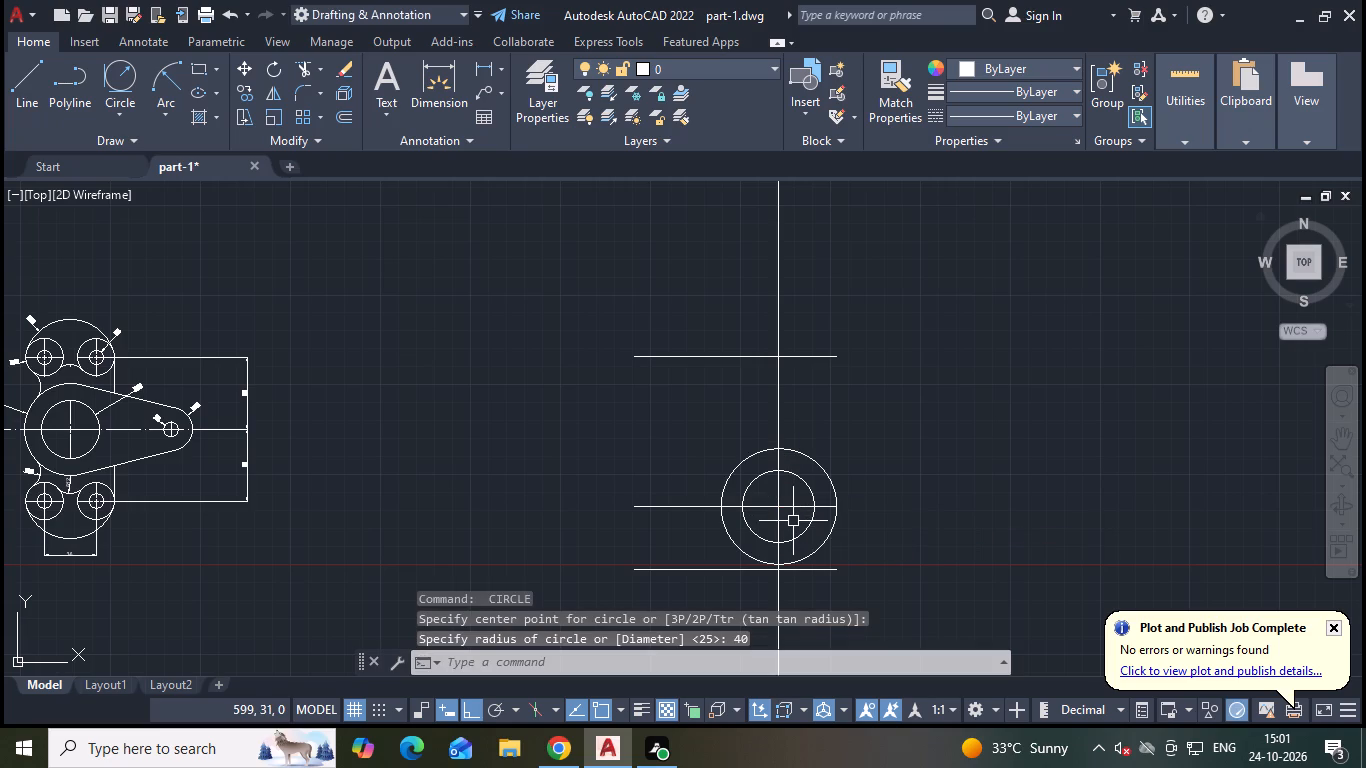
# Draw an 80-diameter circle centred where the vertical construction line crosses the top horizontal line.
pyautogui.moveTo(785, 511); pyautogui.dragTo(776, 537, button='middle')
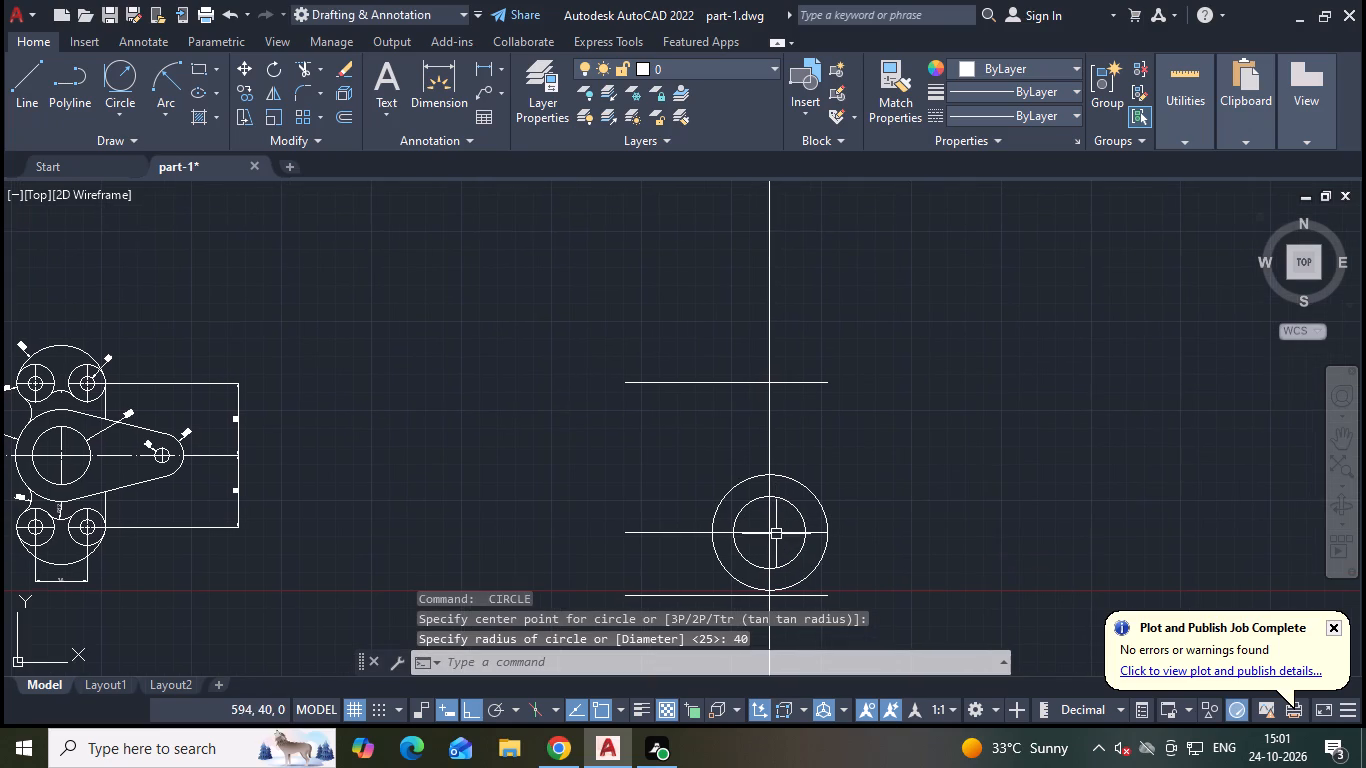
pyautogui.moveTo(895, 663); pyautogui.dragTo(846, 767, button='middle')
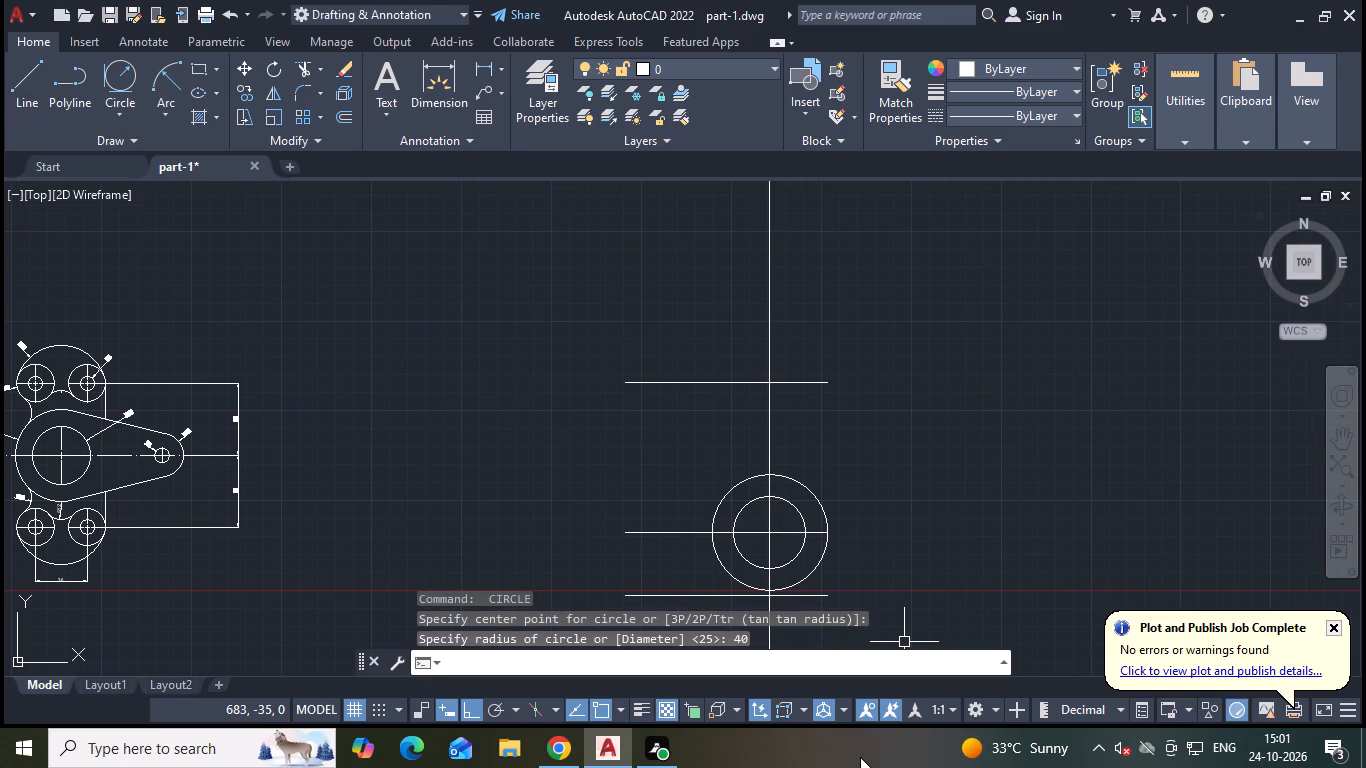
pyautogui.moveTo(614, 425); pyautogui.dragTo(546, 483, button='middle')
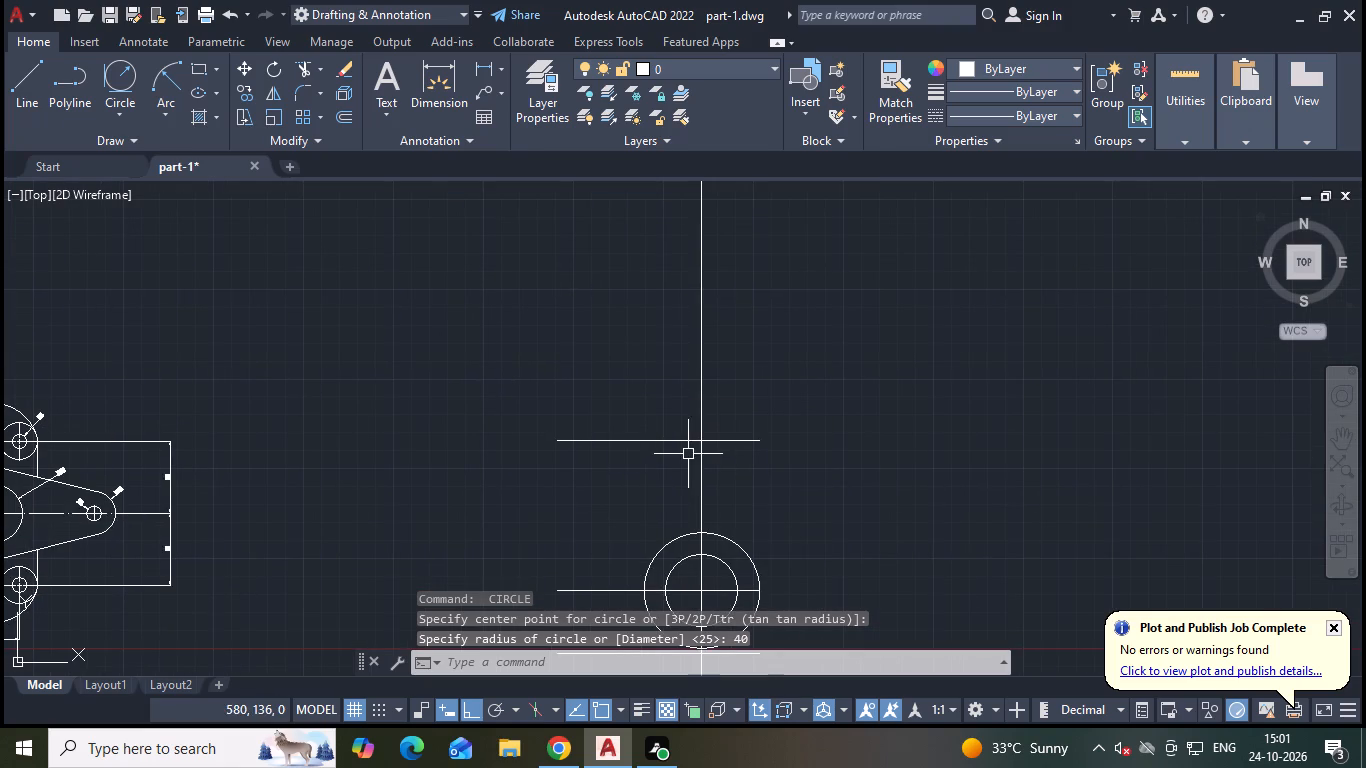
pyautogui.write('c')
pyautogui.press('space')
pyautogui.scroll(3, 699, 444)
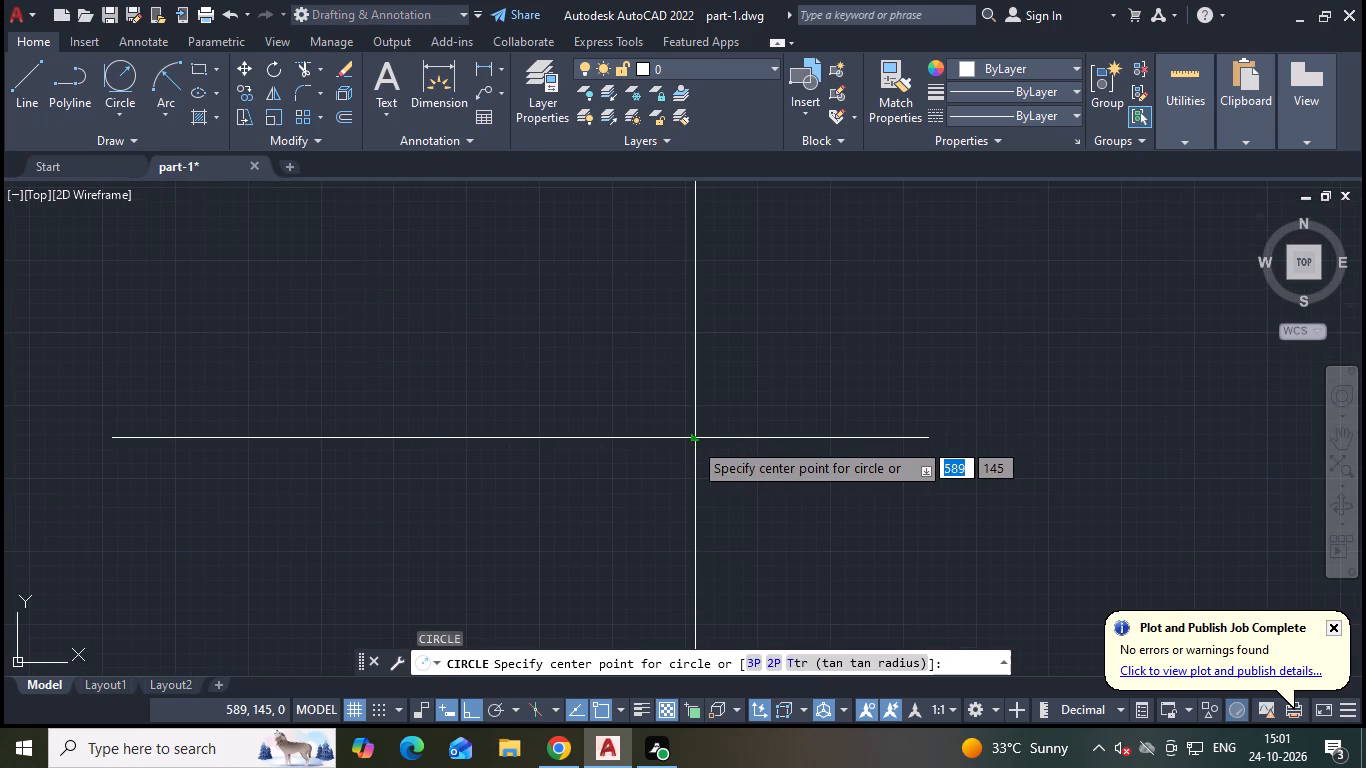
pyautogui.click(692, 441)
pyautogui.write('d 8-')
pyautogui.press('space')
pyautogui.press('space')
pyautogui.write('80')
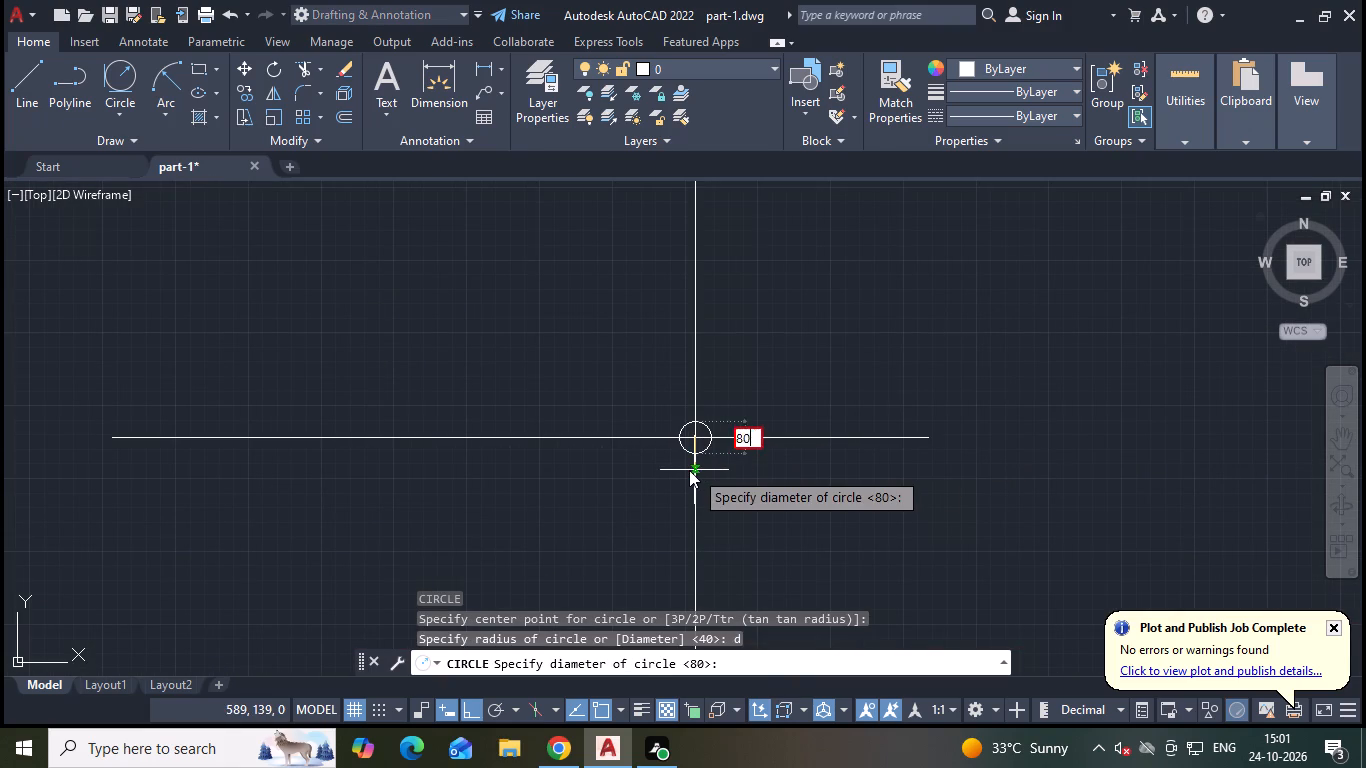
pyautogui.press('space')
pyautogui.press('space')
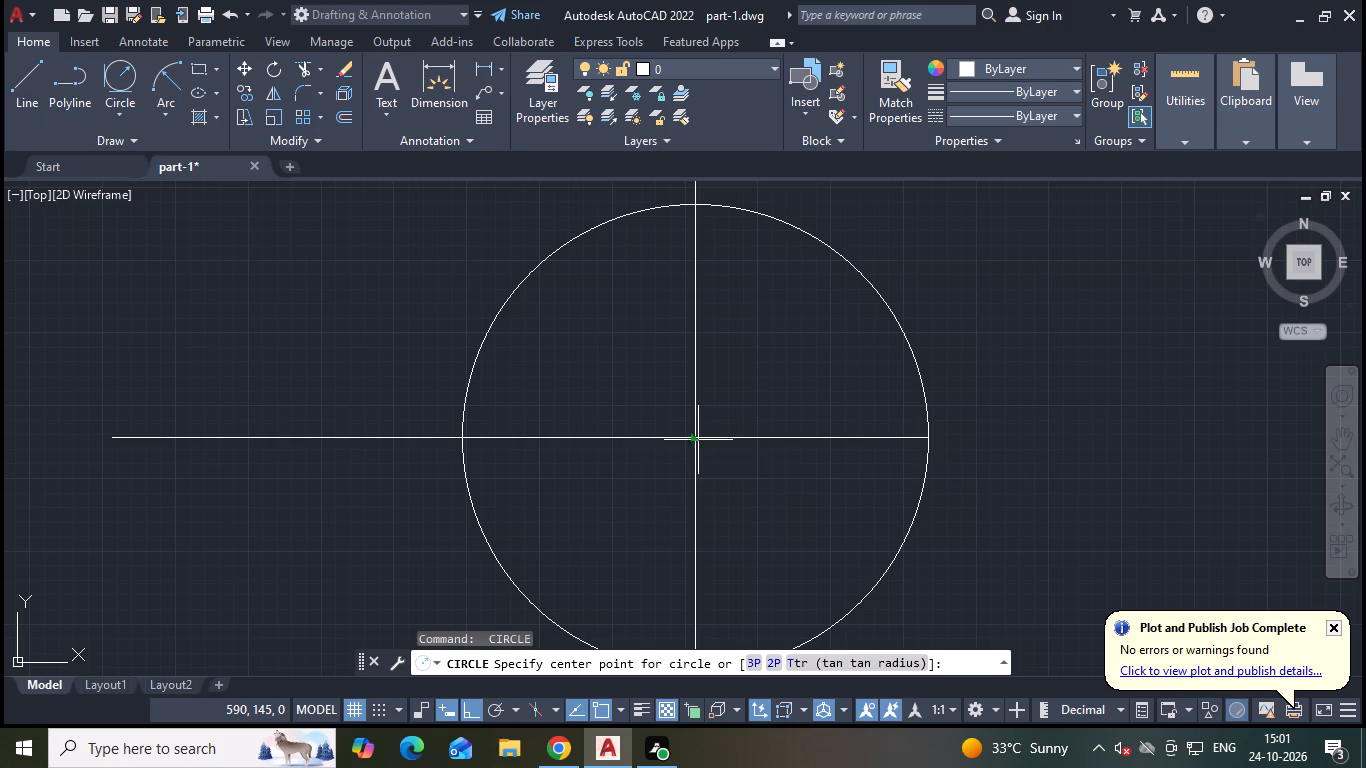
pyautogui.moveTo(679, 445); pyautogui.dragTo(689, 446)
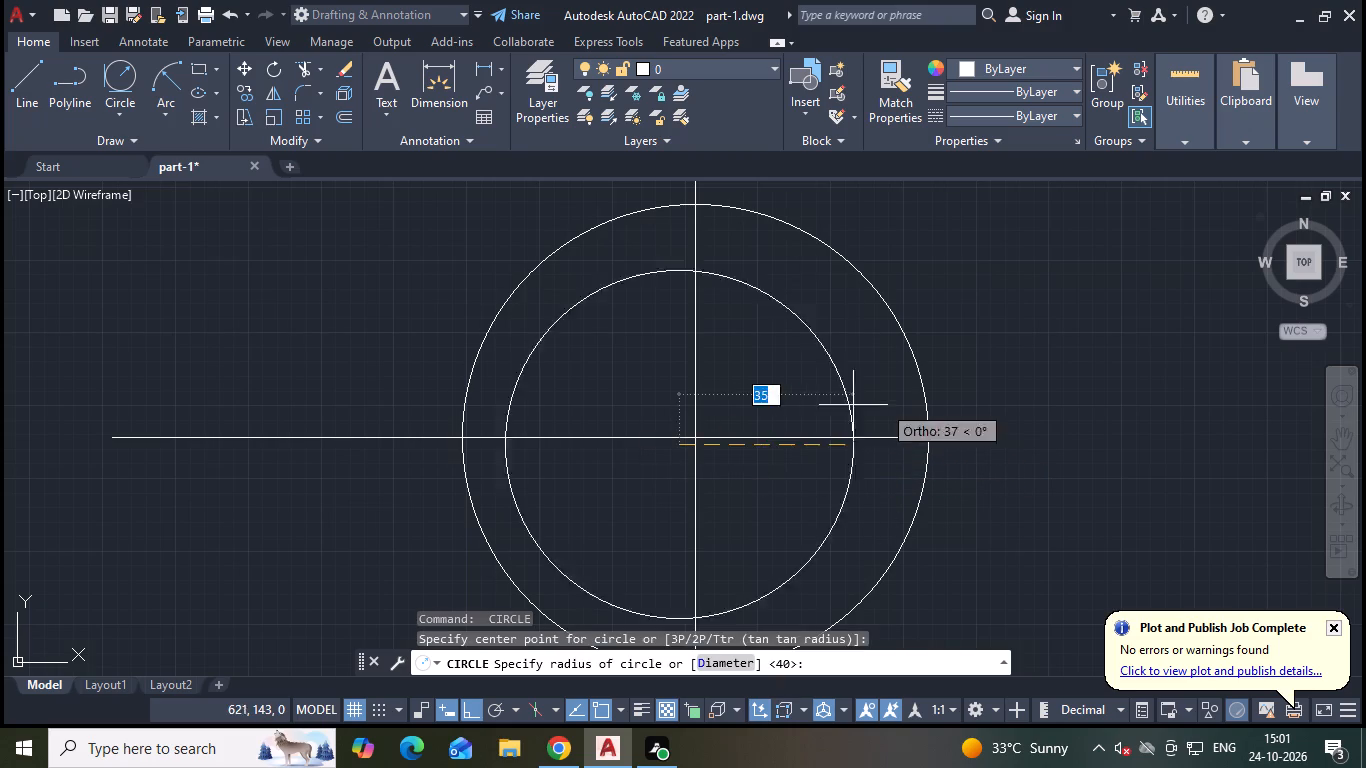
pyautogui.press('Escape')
# Draw another circle at the upper circle's centre, accepting the default radius of 40.
pyautogui.press('space')
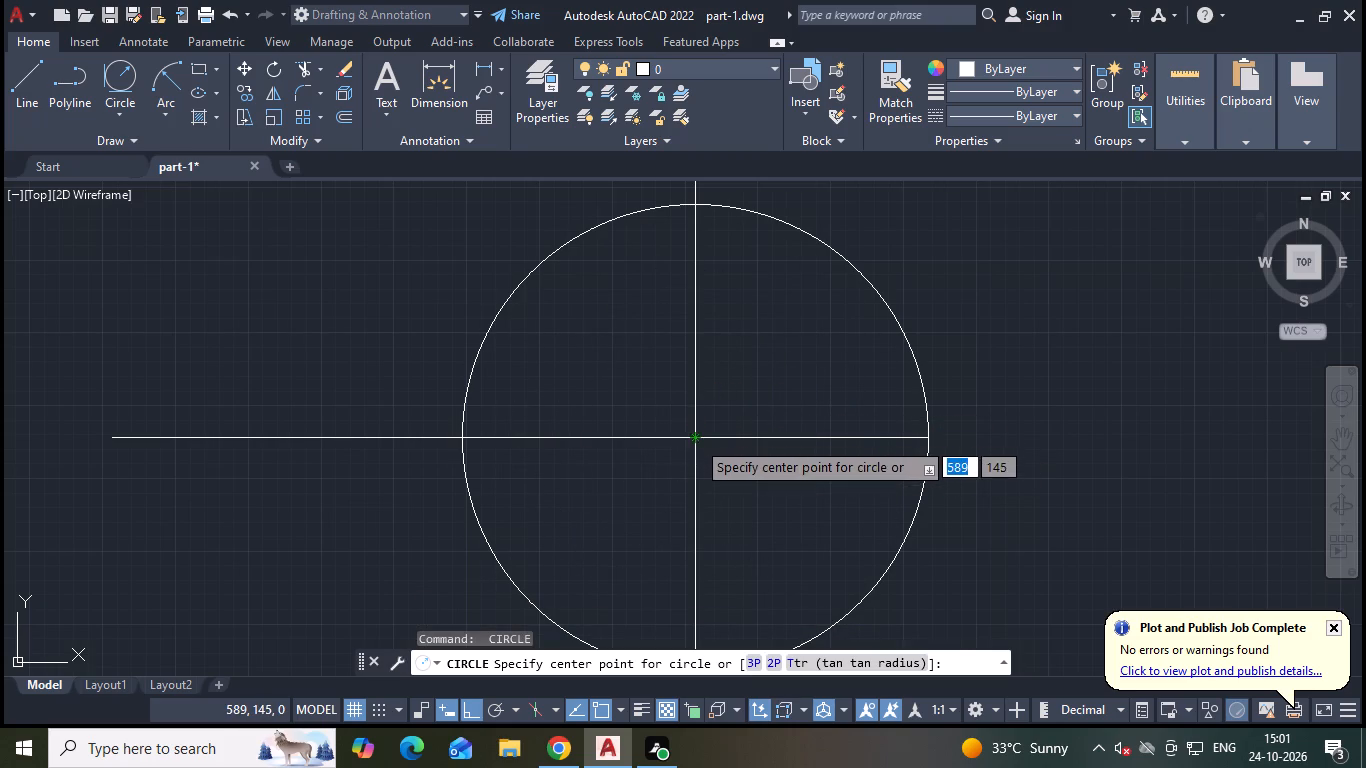
pyautogui.click(696, 441)
pyautogui.press('space')
pyautogui.press('Escape')
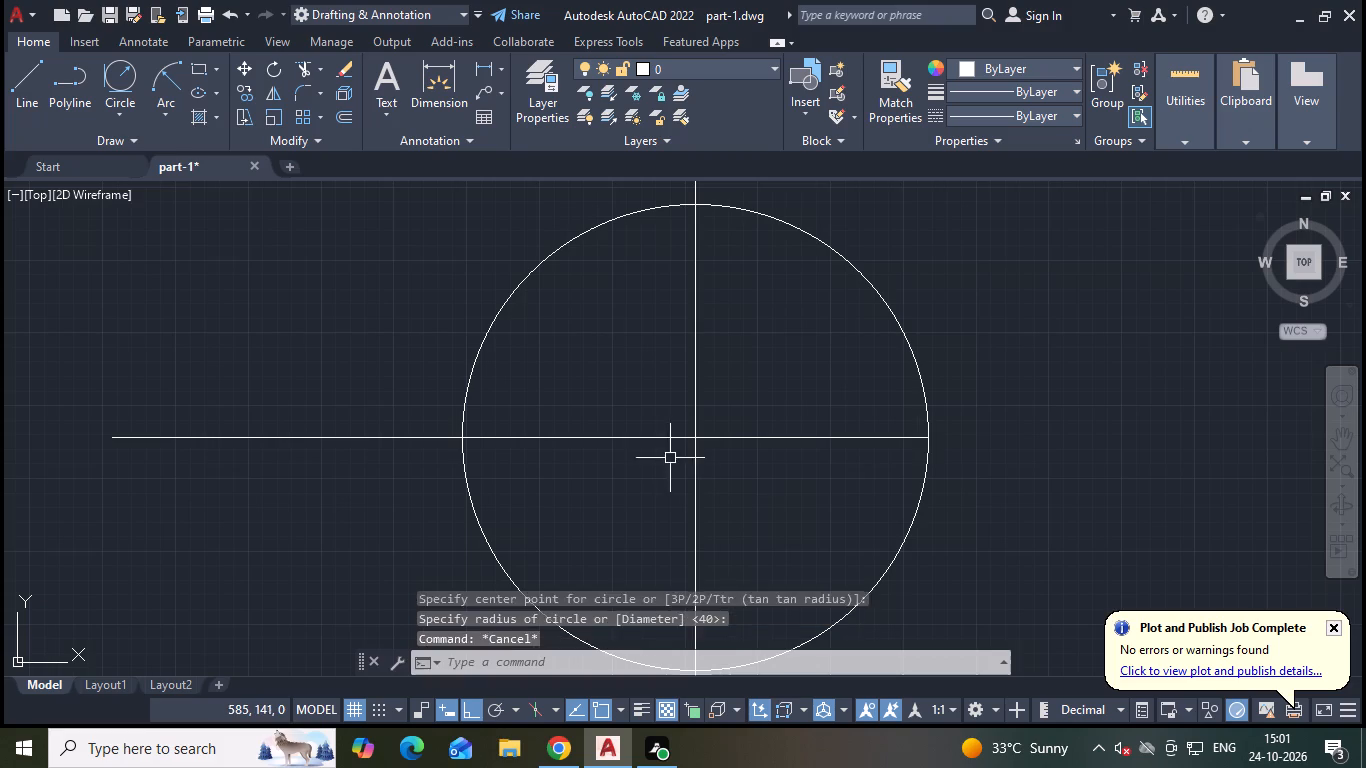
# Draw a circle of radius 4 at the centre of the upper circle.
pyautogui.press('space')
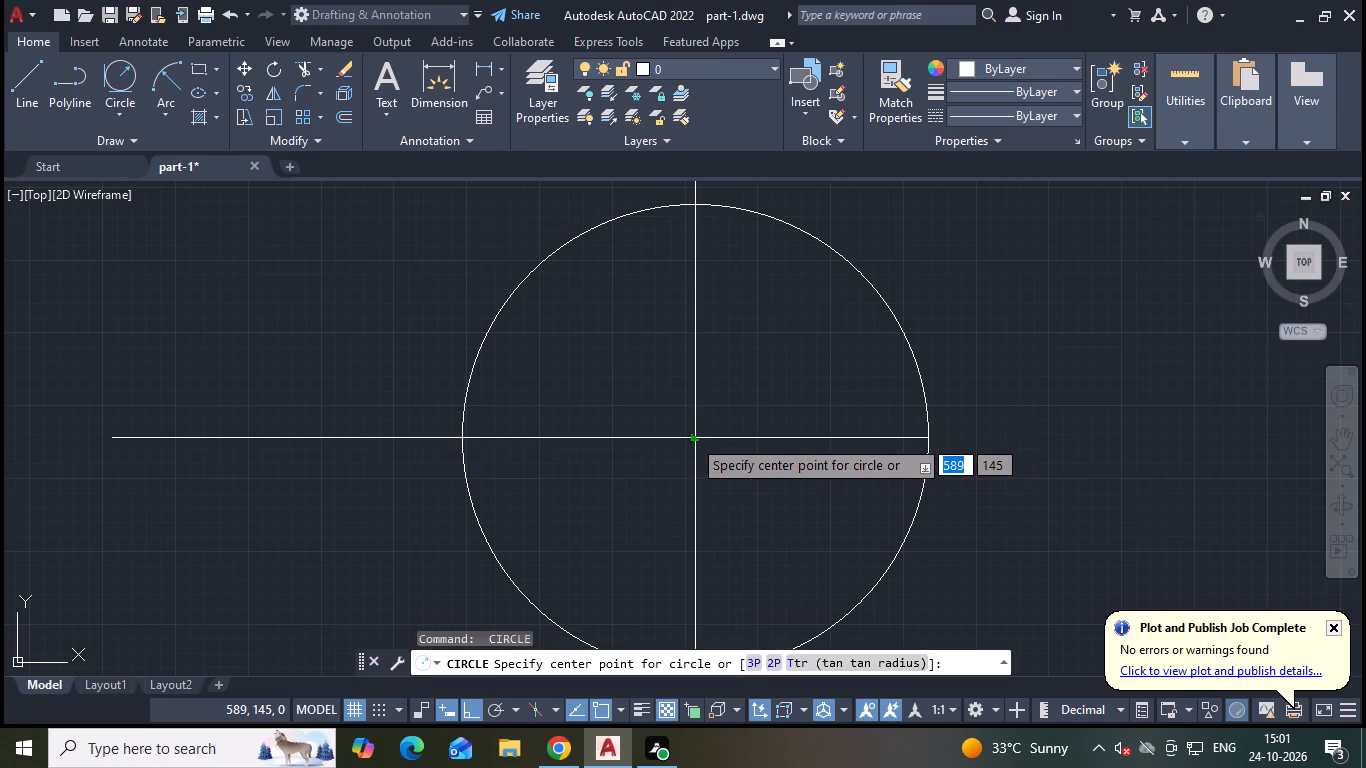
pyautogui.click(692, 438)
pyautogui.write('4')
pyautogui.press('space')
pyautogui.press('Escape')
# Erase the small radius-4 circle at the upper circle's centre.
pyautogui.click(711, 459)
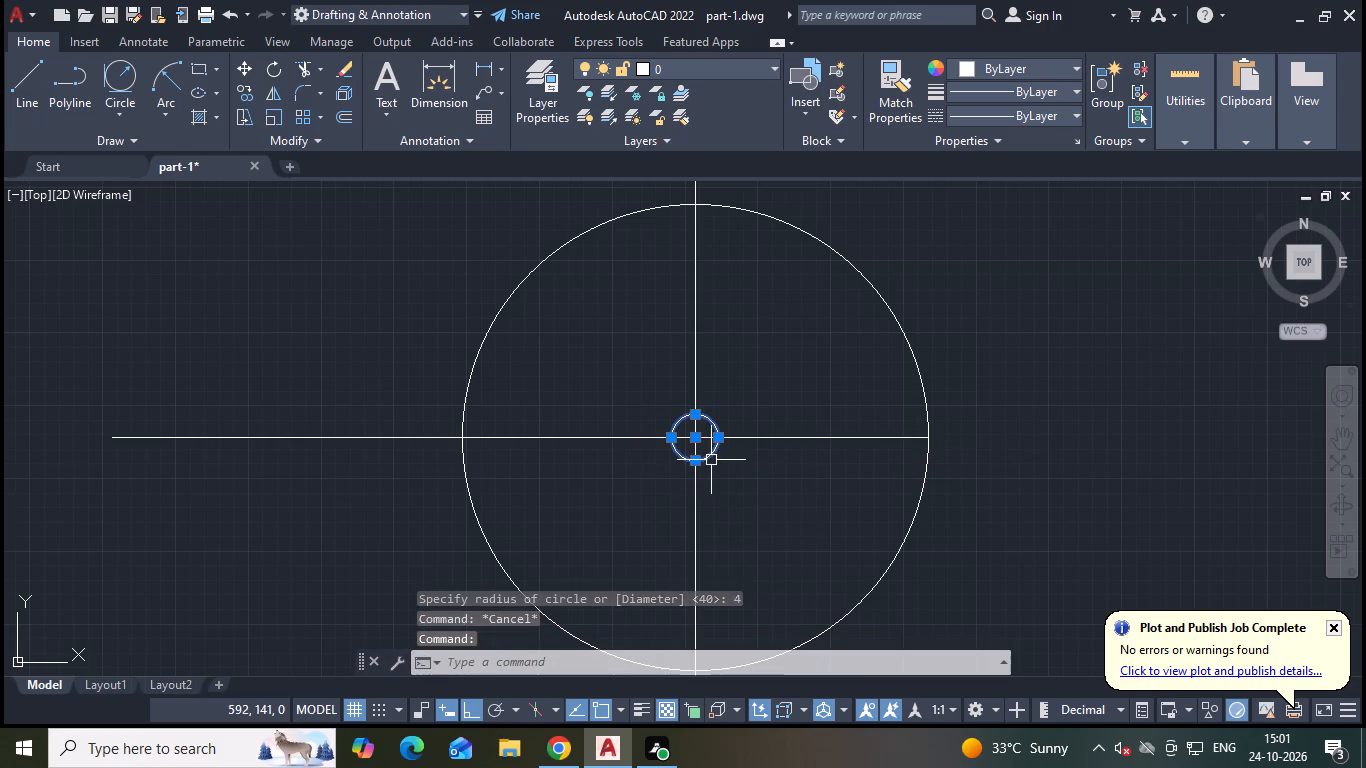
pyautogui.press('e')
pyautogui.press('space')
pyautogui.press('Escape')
# Draw a 40-diameter circle concentric with the upper 80-diameter circle.
pyautogui.press('c')
pyautogui.press('space')
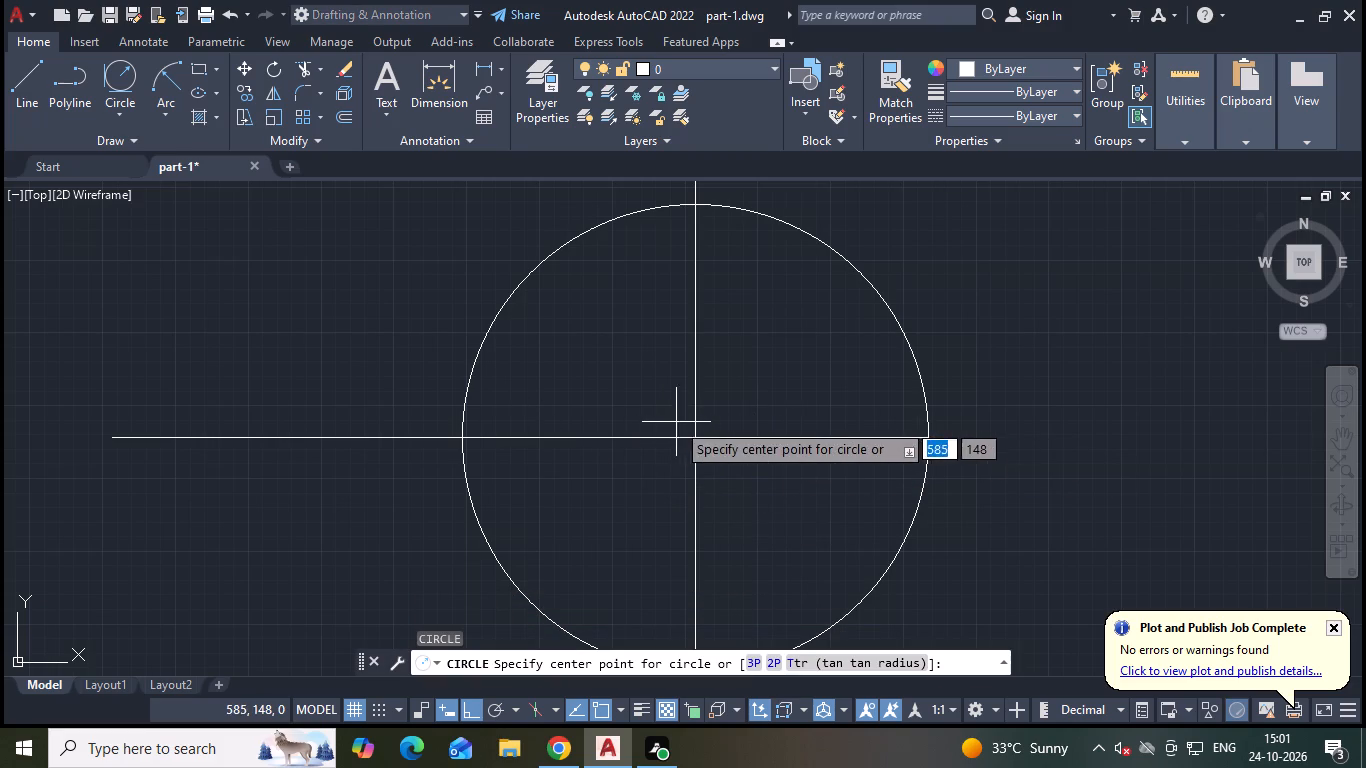
pyautogui.click(694, 437)
pyautogui.press('d')
pyautogui.press('space')
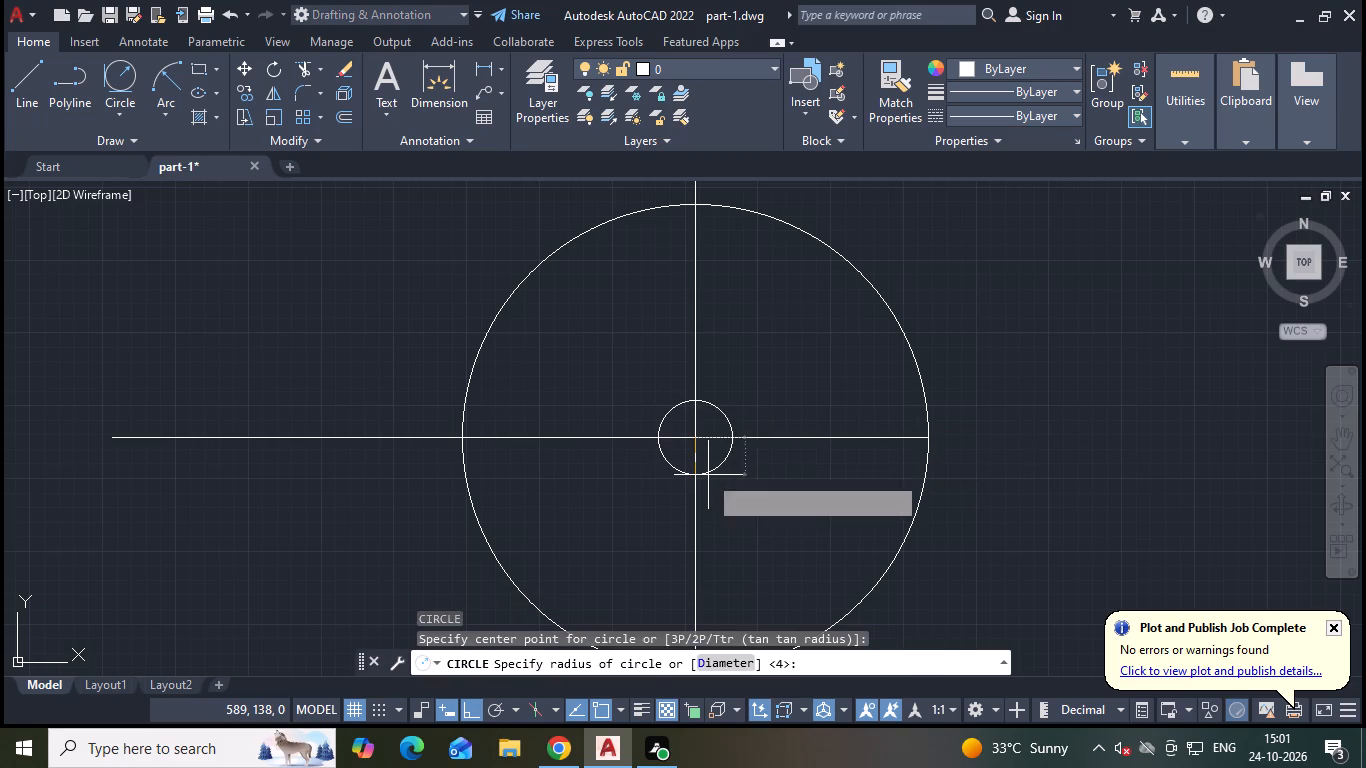
pyautogui.press('4')
pyautogui.write('0')
pyautogui.press('space')
pyautogui.press('space')
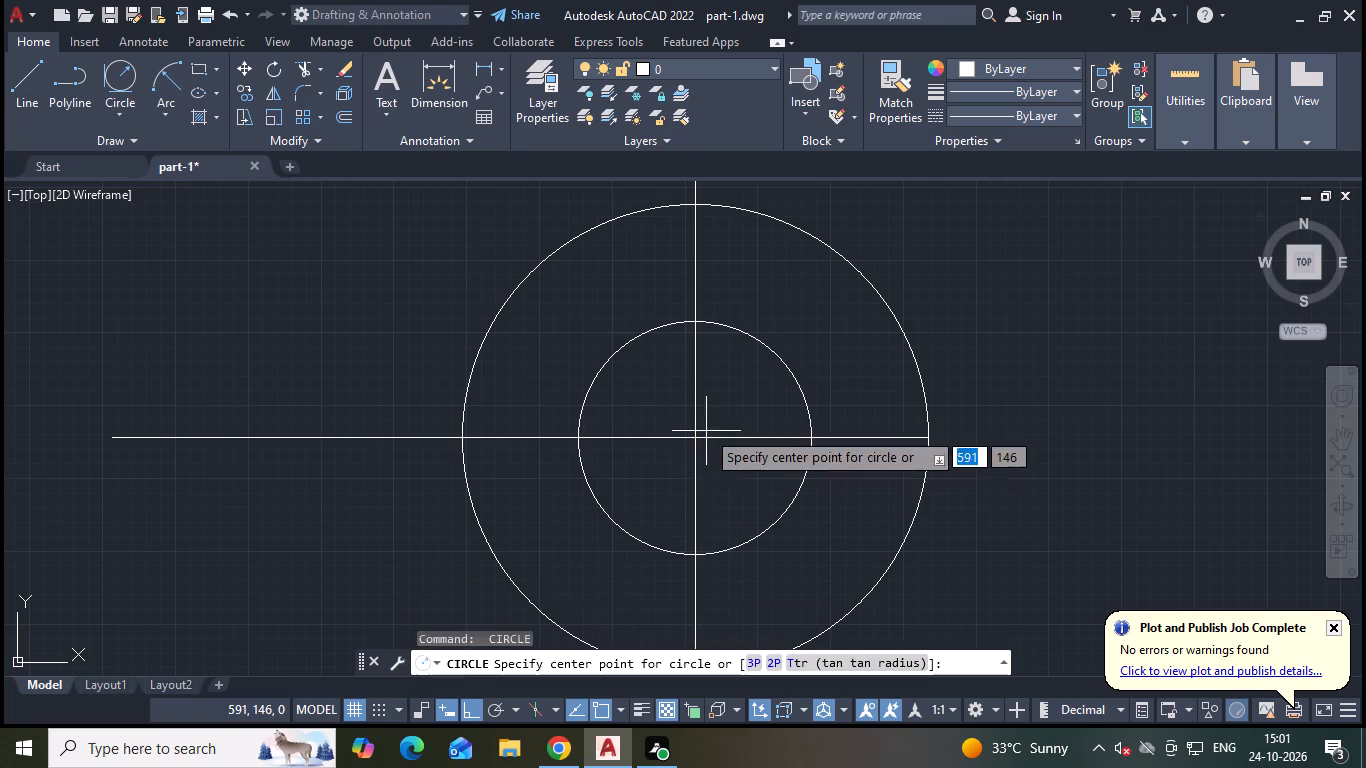
pyautogui.scroll(-5, 707, 429)
pyautogui.press('Escape')
# Offset the bottom horizontal line upward by 15.
pyautogui.moveTo(729, 512); pyautogui.dragTo(715, 374, button='middle')
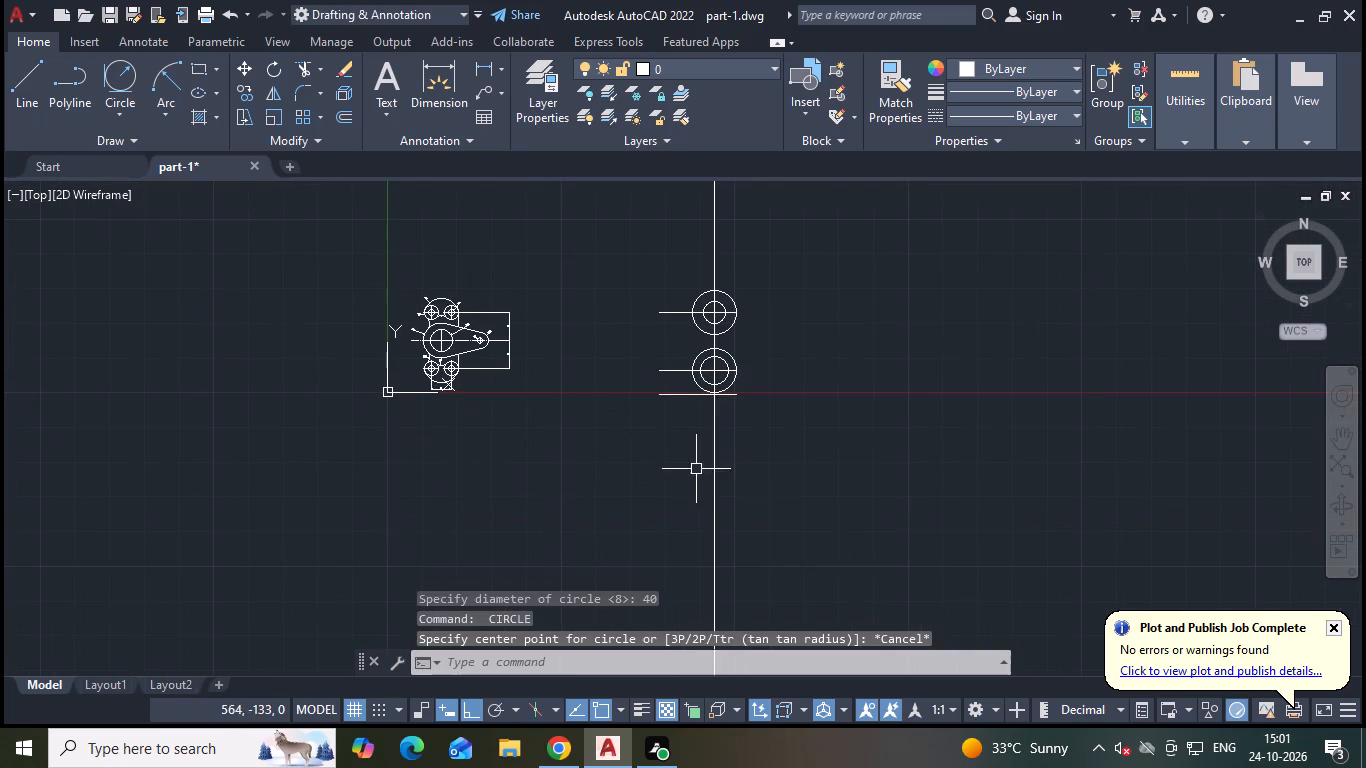
pyautogui.moveTo(705, 407); pyautogui.dragTo(705, 362, button='middle')
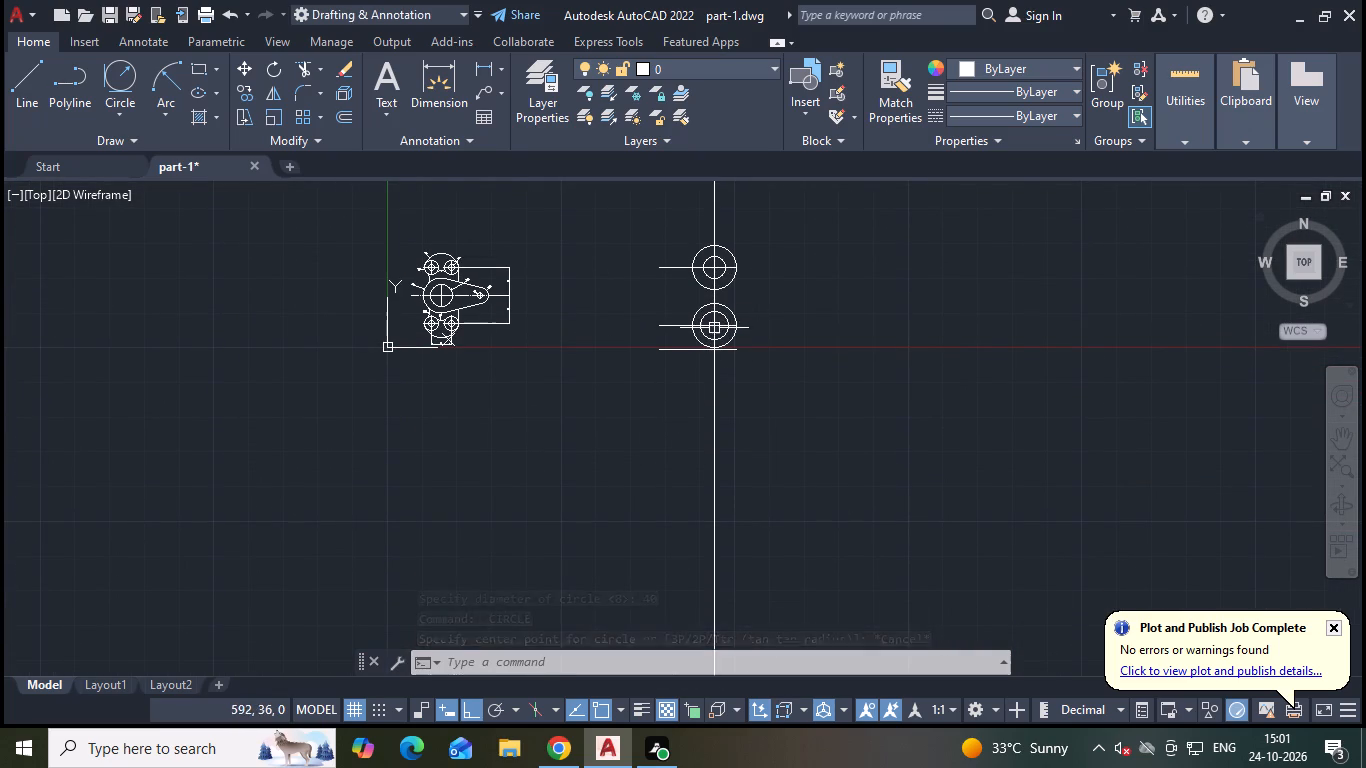
pyautogui.scroll(2, 710, 331)
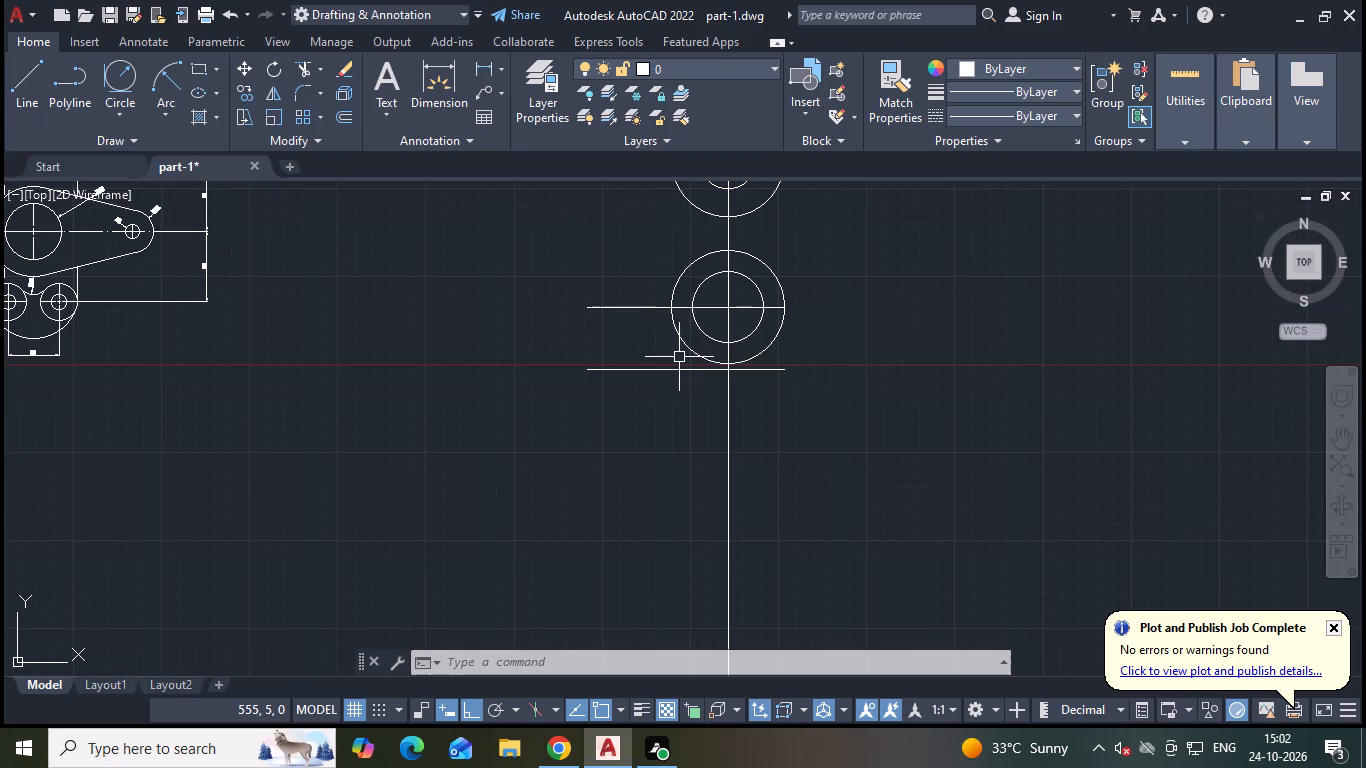
pyautogui.write('o 1')
pyautogui.press('5')
pyautogui.press('space')
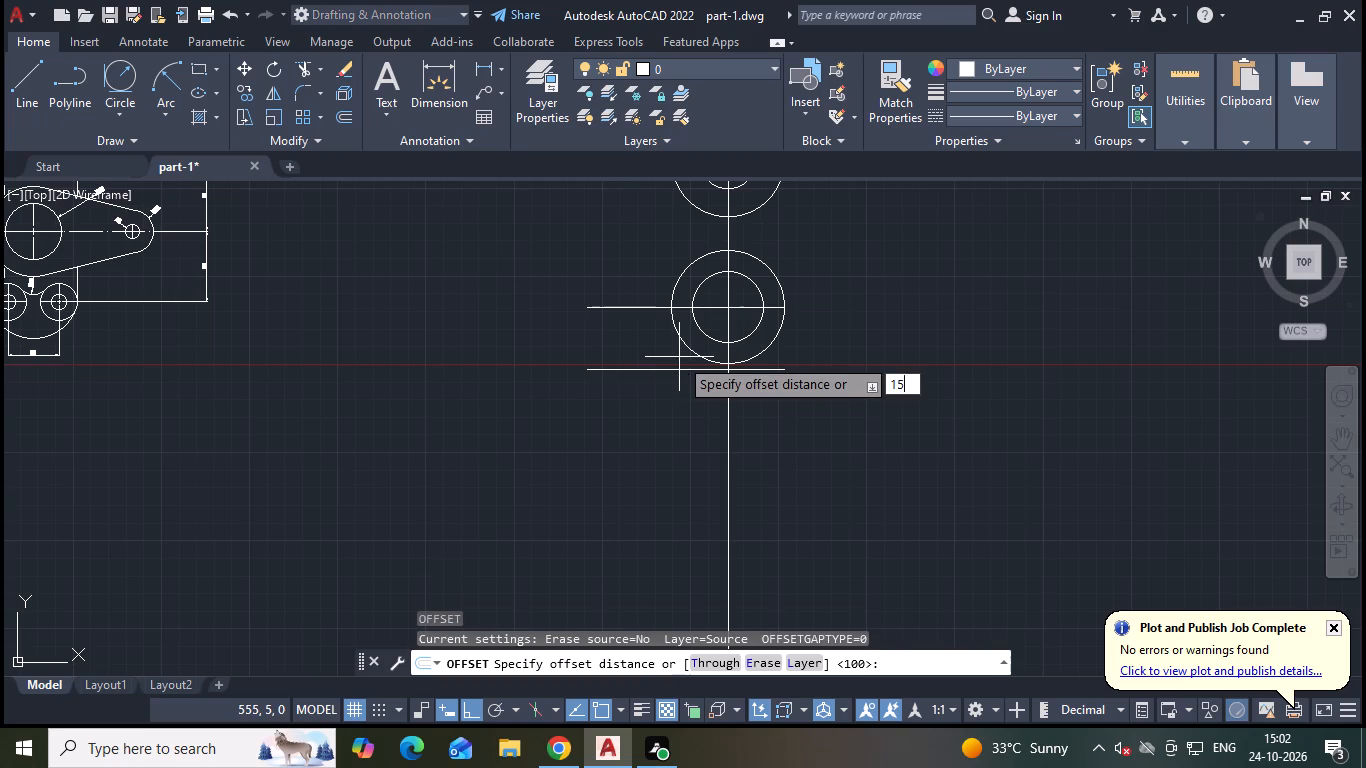
pyautogui.moveTo(646, 370); pyautogui.dragTo(645, 358)
pyautogui.click(645, 336)
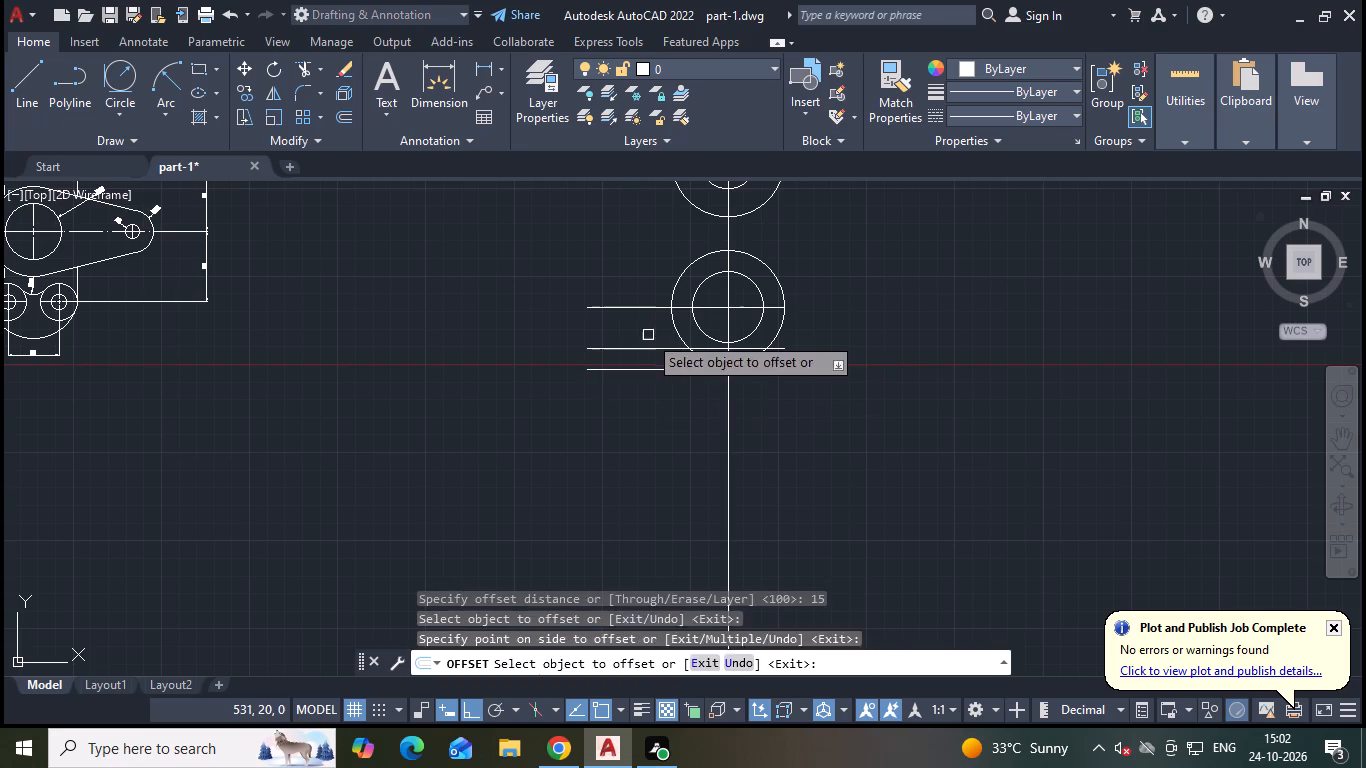
pyautogui.press('Escape')
pyautogui.press('Escape')
pyautogui.press('Escape')
# Draw a vertical line about 29 long from the lower outer circle's left quadrant down to the new offset line.
pyautogui.press('l')
pyautogui.press('space')
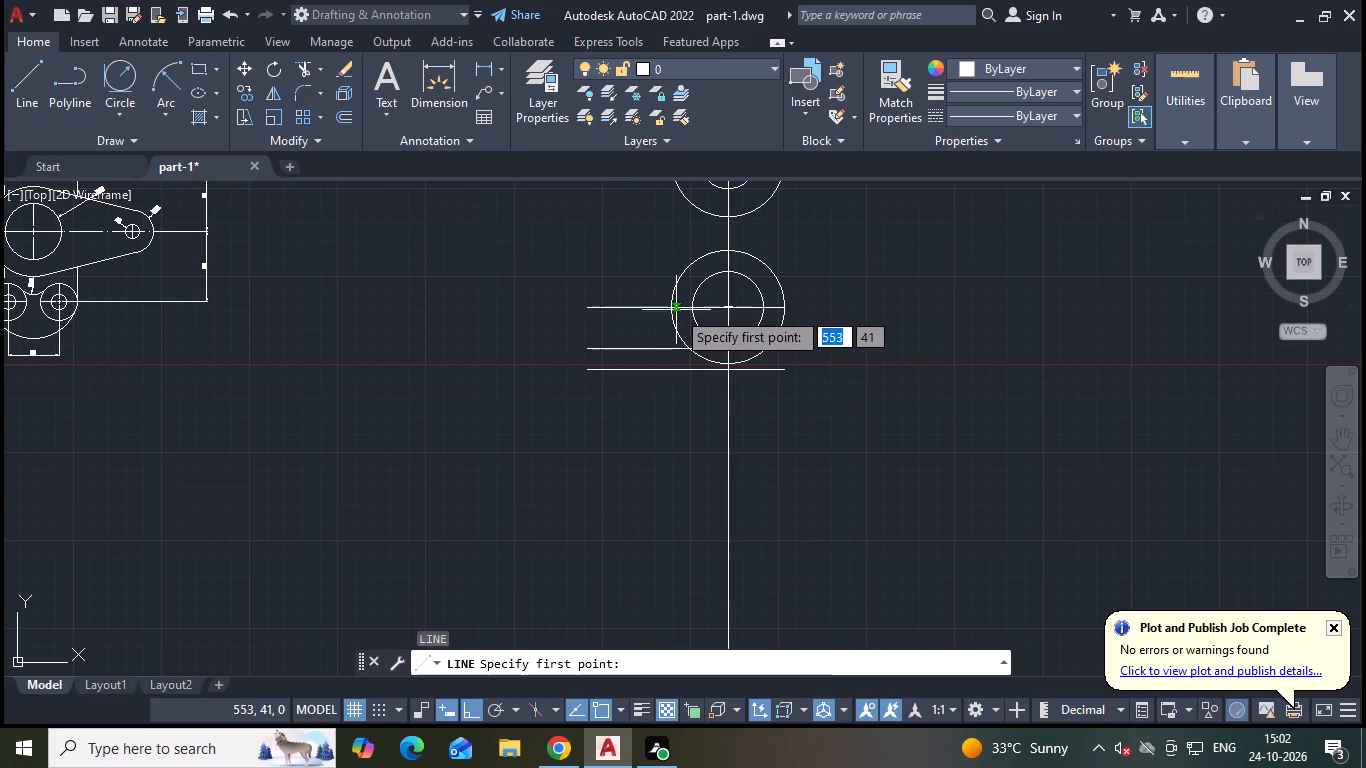
pyautogui.click(671, 310)
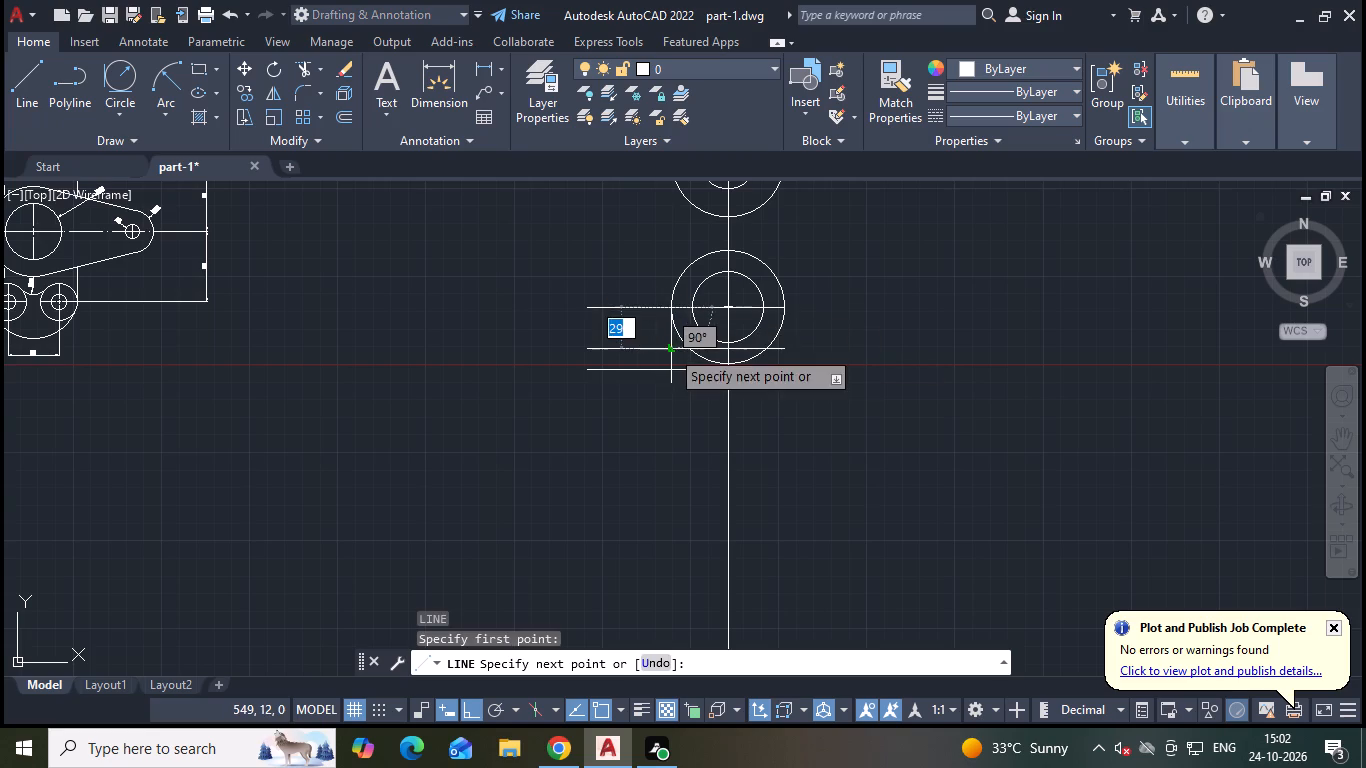
pyautogui.click(670, 349)
pyautogui.press('Escape')
pyautogui.press('Escape')
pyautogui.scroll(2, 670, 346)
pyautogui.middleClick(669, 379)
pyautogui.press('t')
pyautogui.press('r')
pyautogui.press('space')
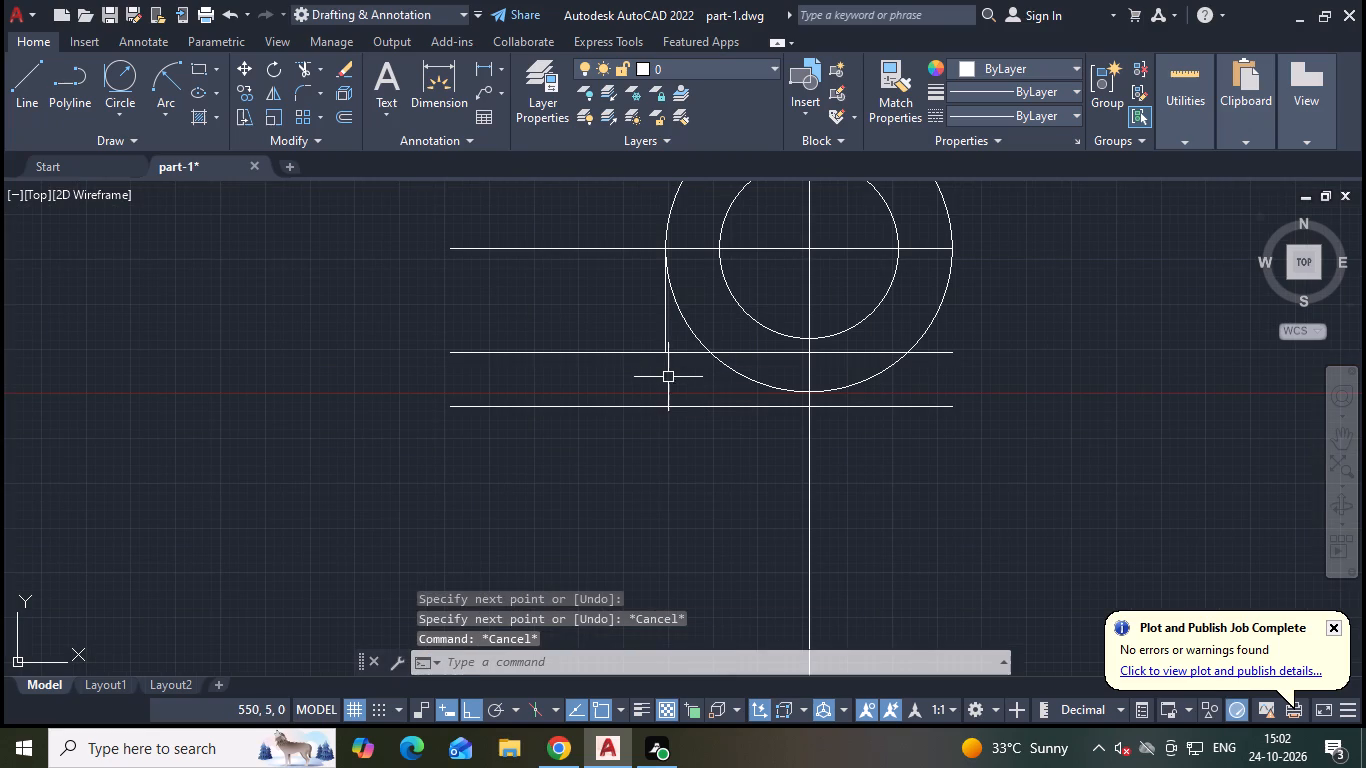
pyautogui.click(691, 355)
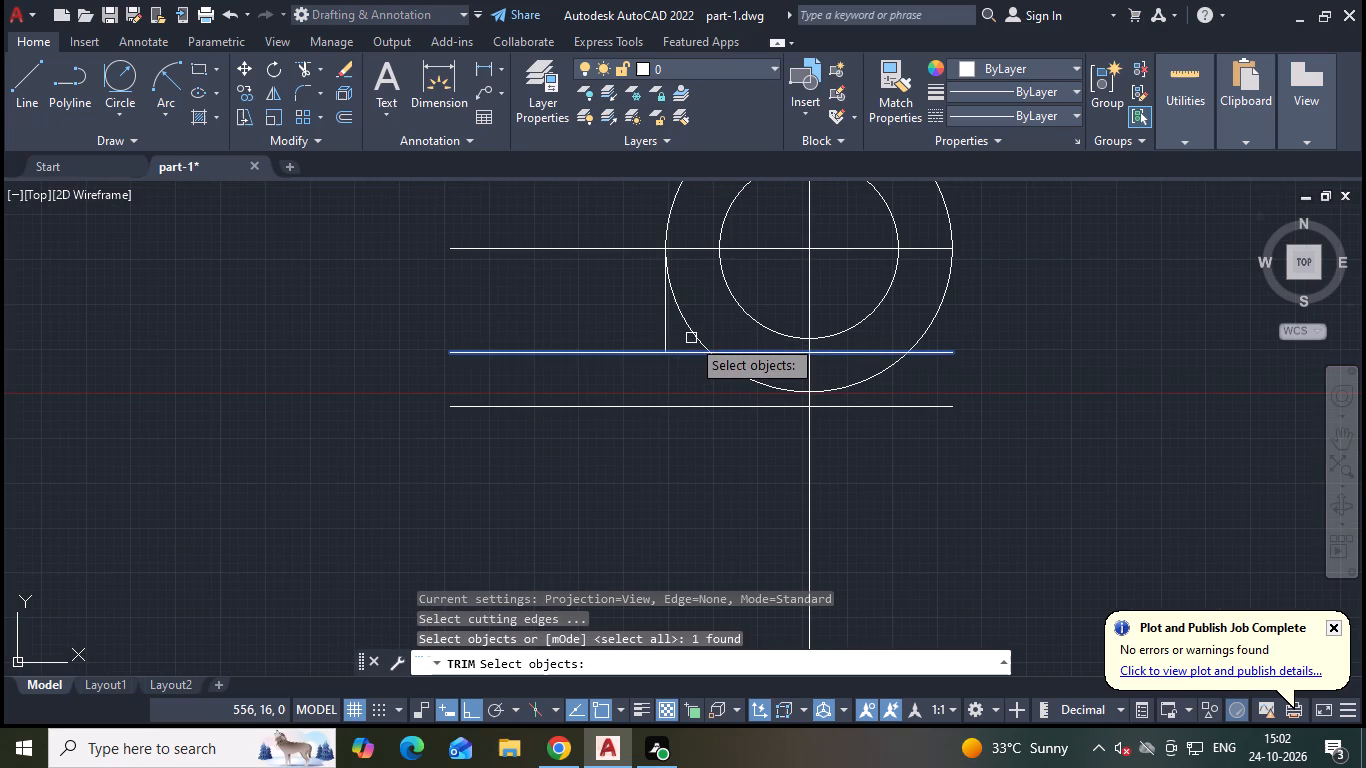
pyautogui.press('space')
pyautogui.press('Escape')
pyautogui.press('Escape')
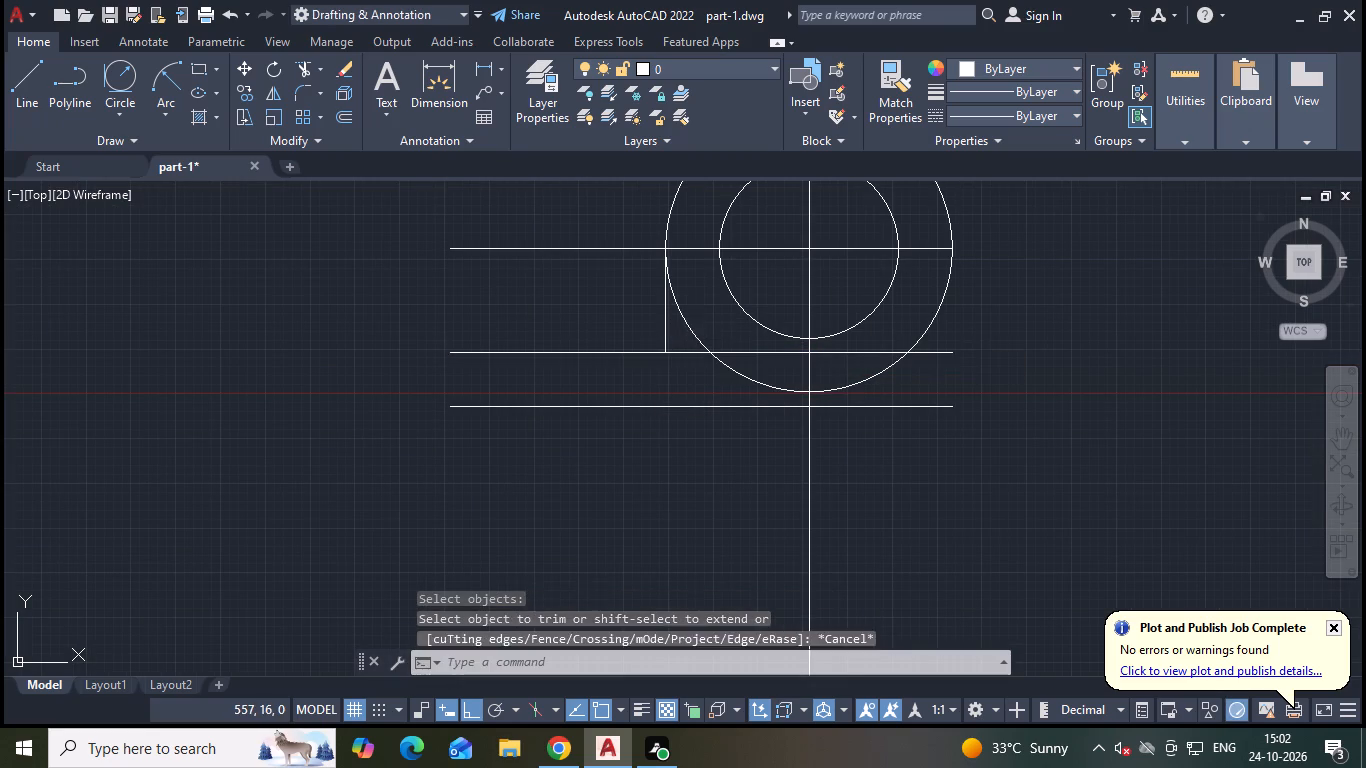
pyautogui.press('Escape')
# Trim the lower outer circle's lower-left arc between its left quadrant and the offset horizontal line.
pyautogui.write('tr')
pyautogui.press('space')
pyautogui.press('space')
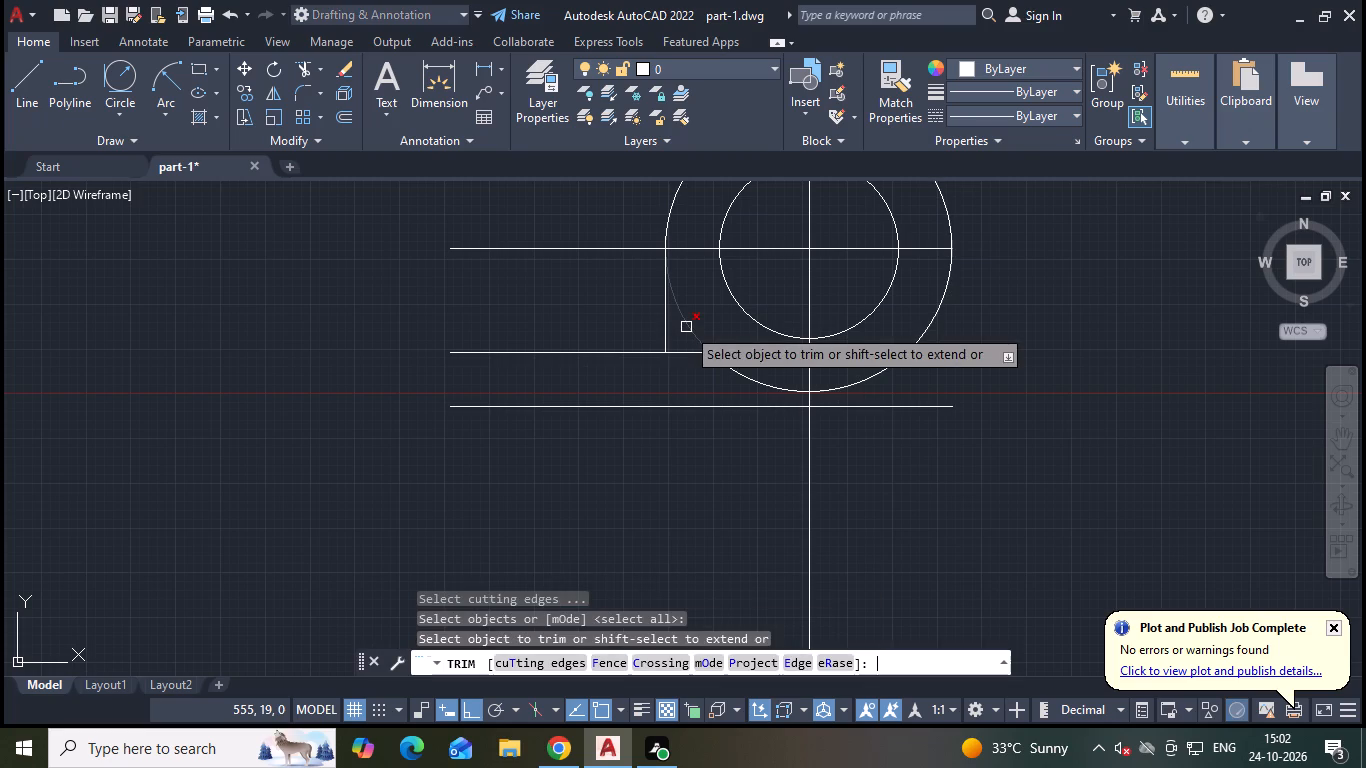
pyautogui.click(686, 327)
pyautogui.press('Escape')
pyautogui.press('Escape')
pyautogui.press('space')
pyautogui.press('space')
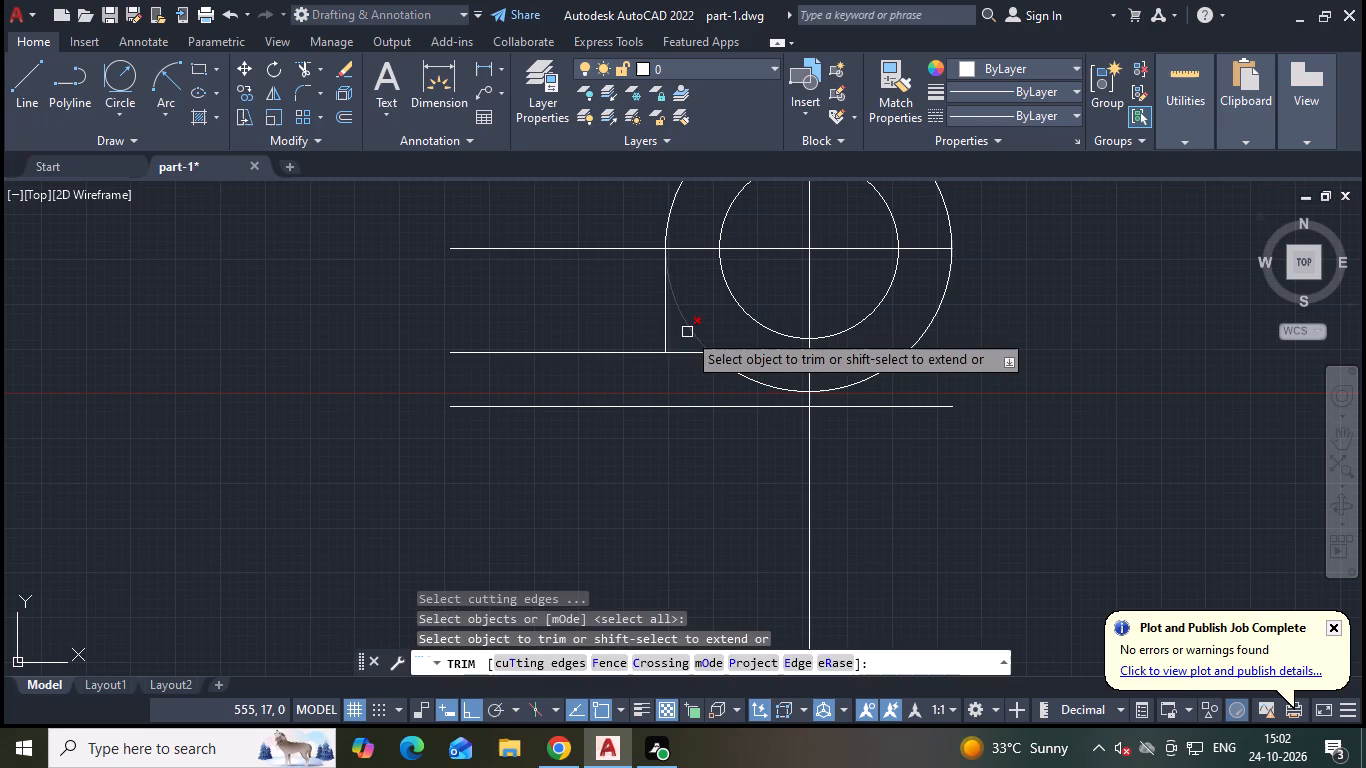
pyautogui.click(687, 332)
pyautogui.press('Escape')
pyautogui.press('Escape')
# Draw a vertical line about 44 long from the lower outer circle's right quadrant down to the bottom horizontal line.
pyautogui.moveTo(861, 341); pyautogui.dragTo(853, 371, button='middle')
pyautogui.scroll(1, 878, 359)
pyautogui.write('l')
pyautogui.press('space')
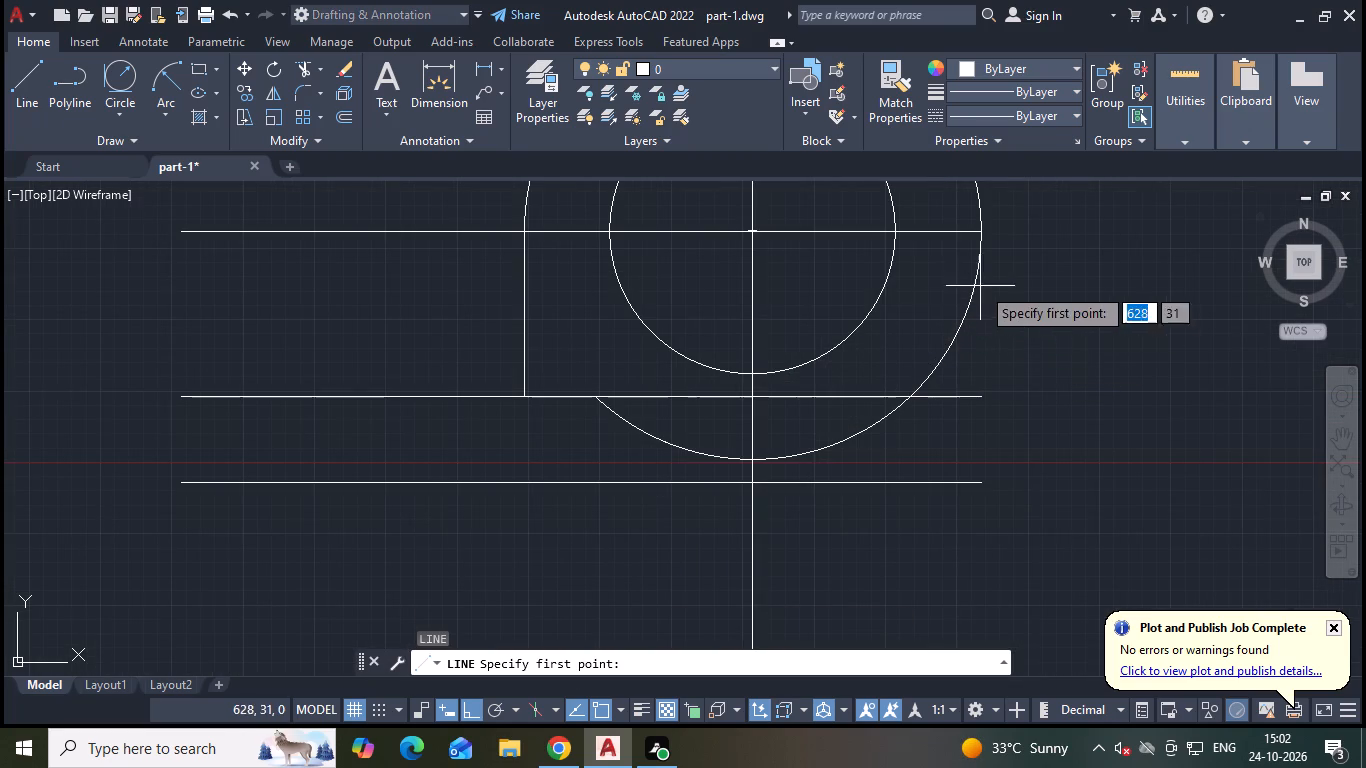
pyautogui.click(978, 234)
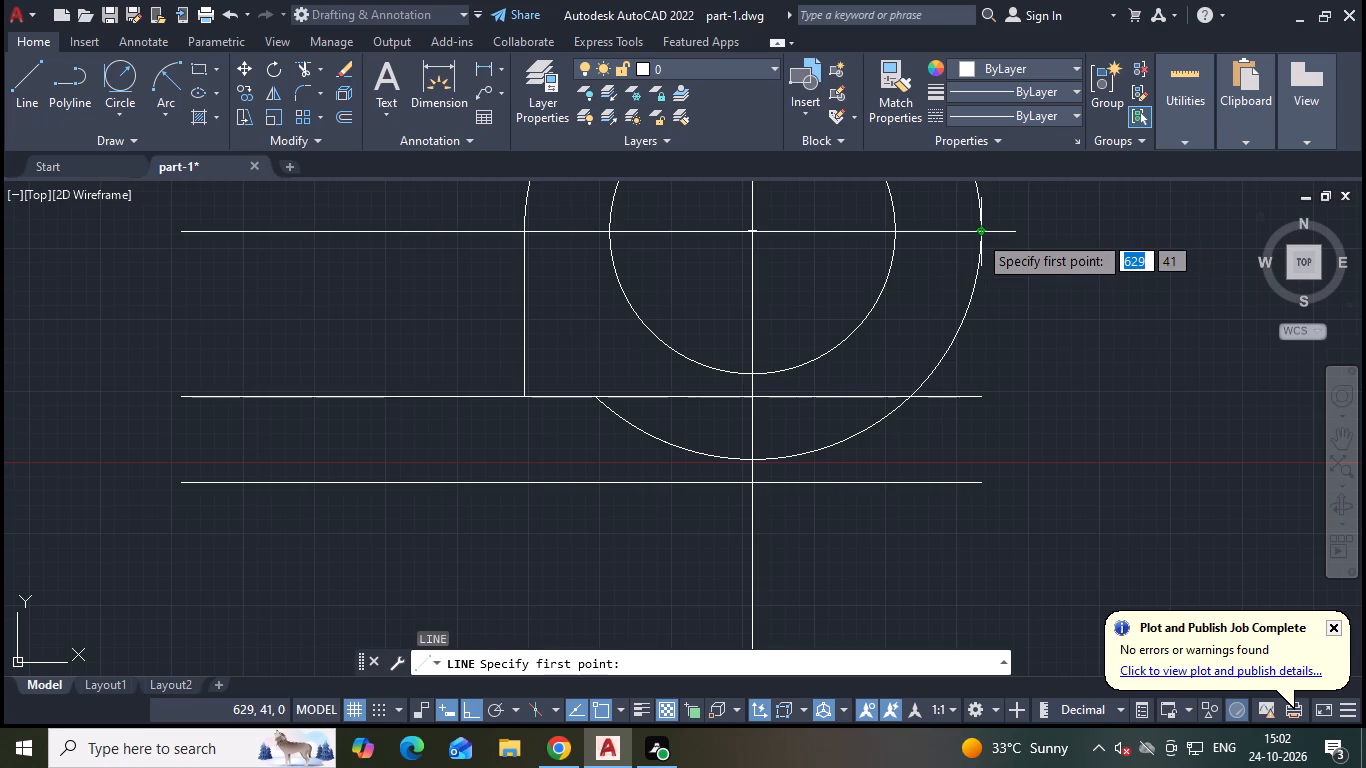
pyautogui.click(981, 481)
pyautogui.press('Escape')
pyautogui.press('Escape')
pyautogui.press('Escape')
# Trim the lower outer circle's lower-right arc between its right quadrant and the offset horizontal line.
pyautogui.press('t')
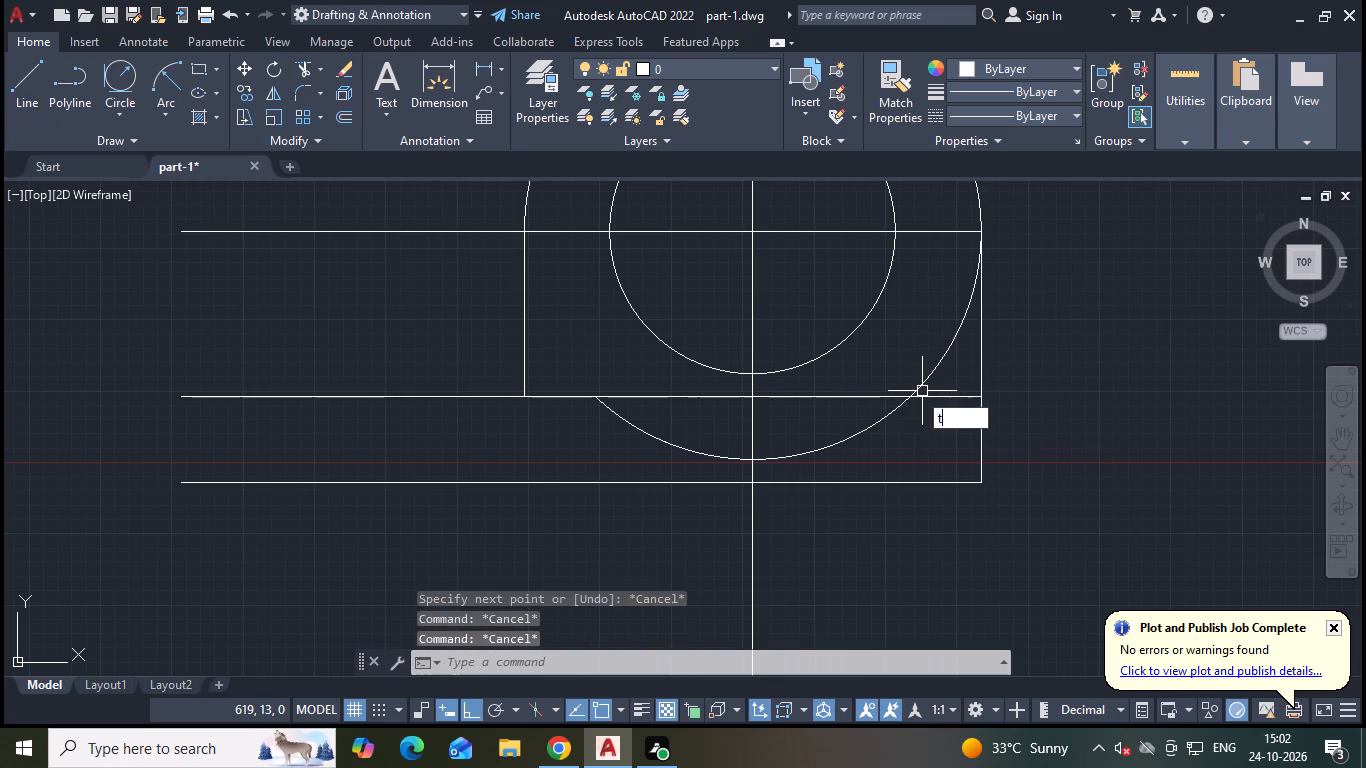
pyautogui.press('r')
pyautogui.press('space')
pyautogui.press('space')
pyautogui.click(920, 389)
pyautogui.press('Escape')
# Erase the leftover arc of the outer circle below the offset horizontal line.
pyautogui.press('e')
pyautogui.press('space')
pyautogui.click(888, 415)
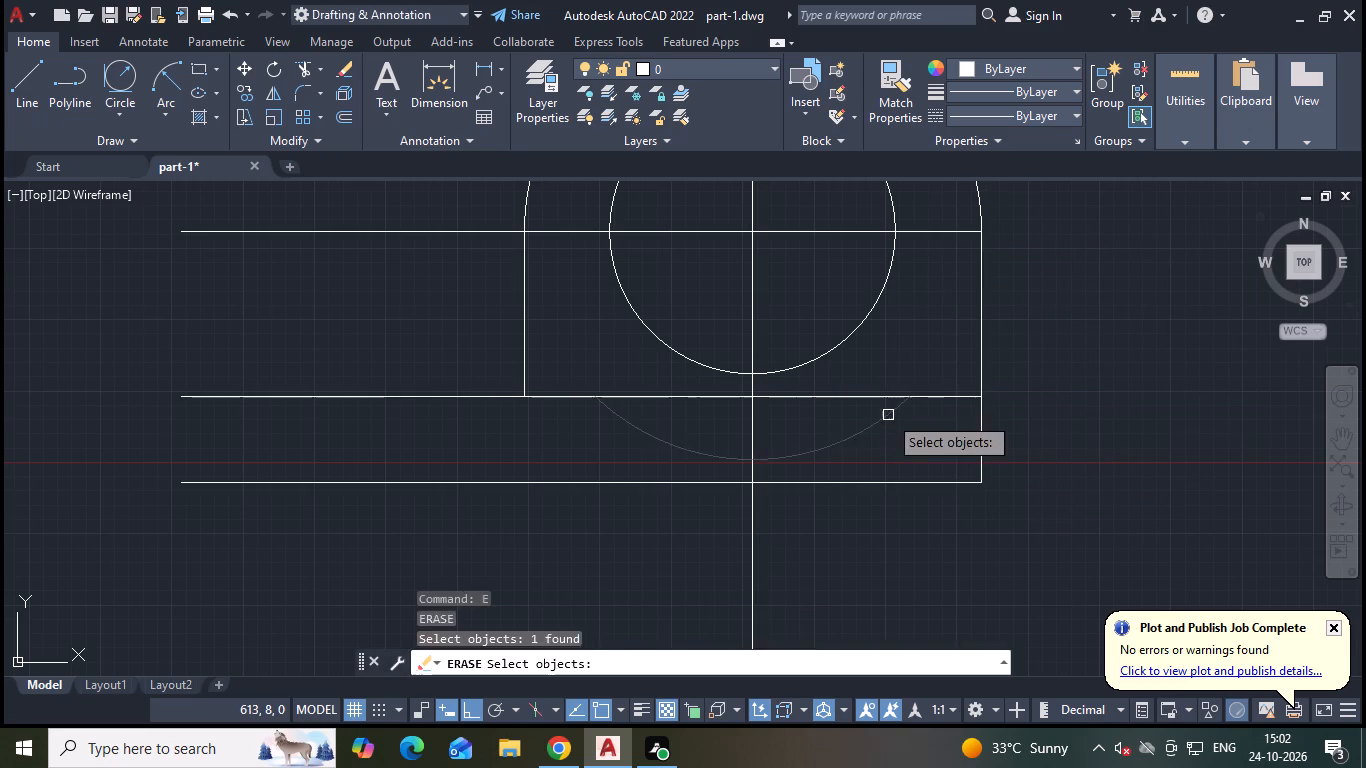
pyautogui.rightClick(883, 412)
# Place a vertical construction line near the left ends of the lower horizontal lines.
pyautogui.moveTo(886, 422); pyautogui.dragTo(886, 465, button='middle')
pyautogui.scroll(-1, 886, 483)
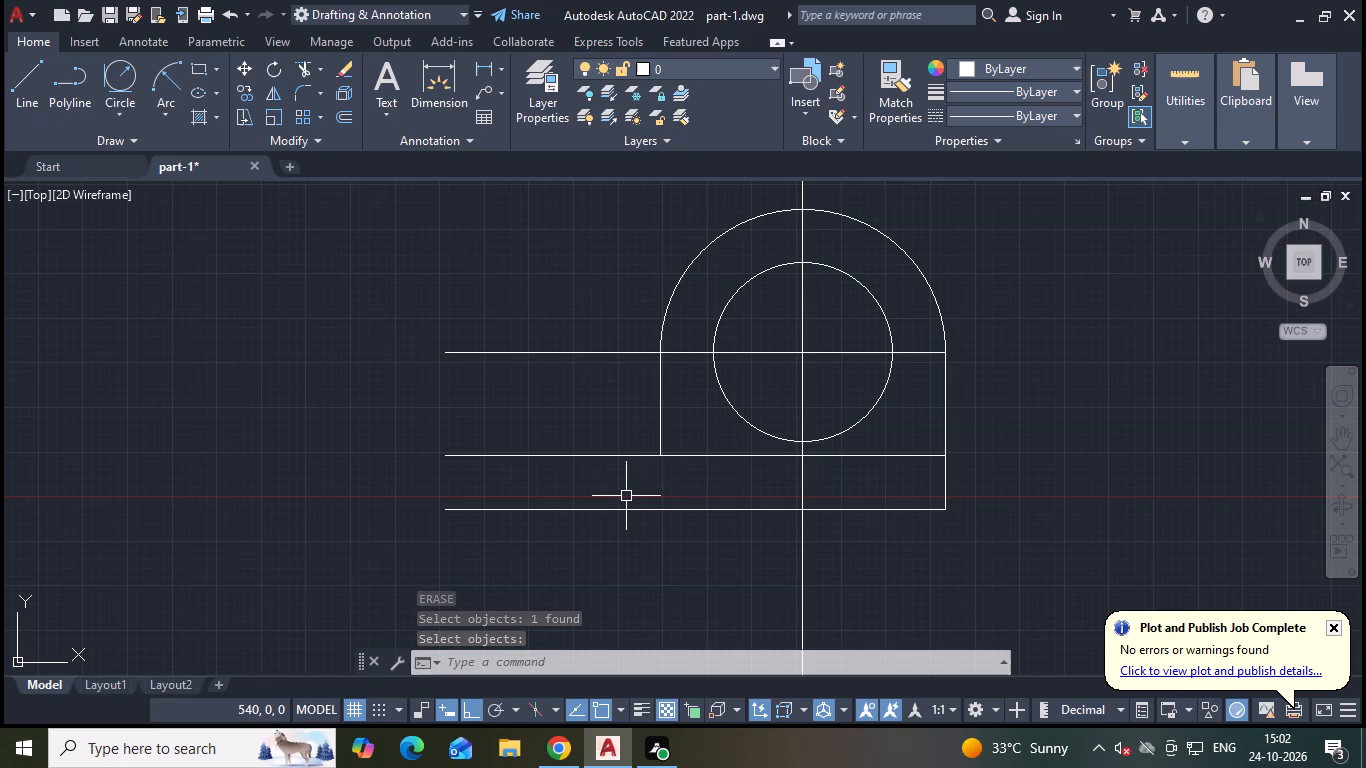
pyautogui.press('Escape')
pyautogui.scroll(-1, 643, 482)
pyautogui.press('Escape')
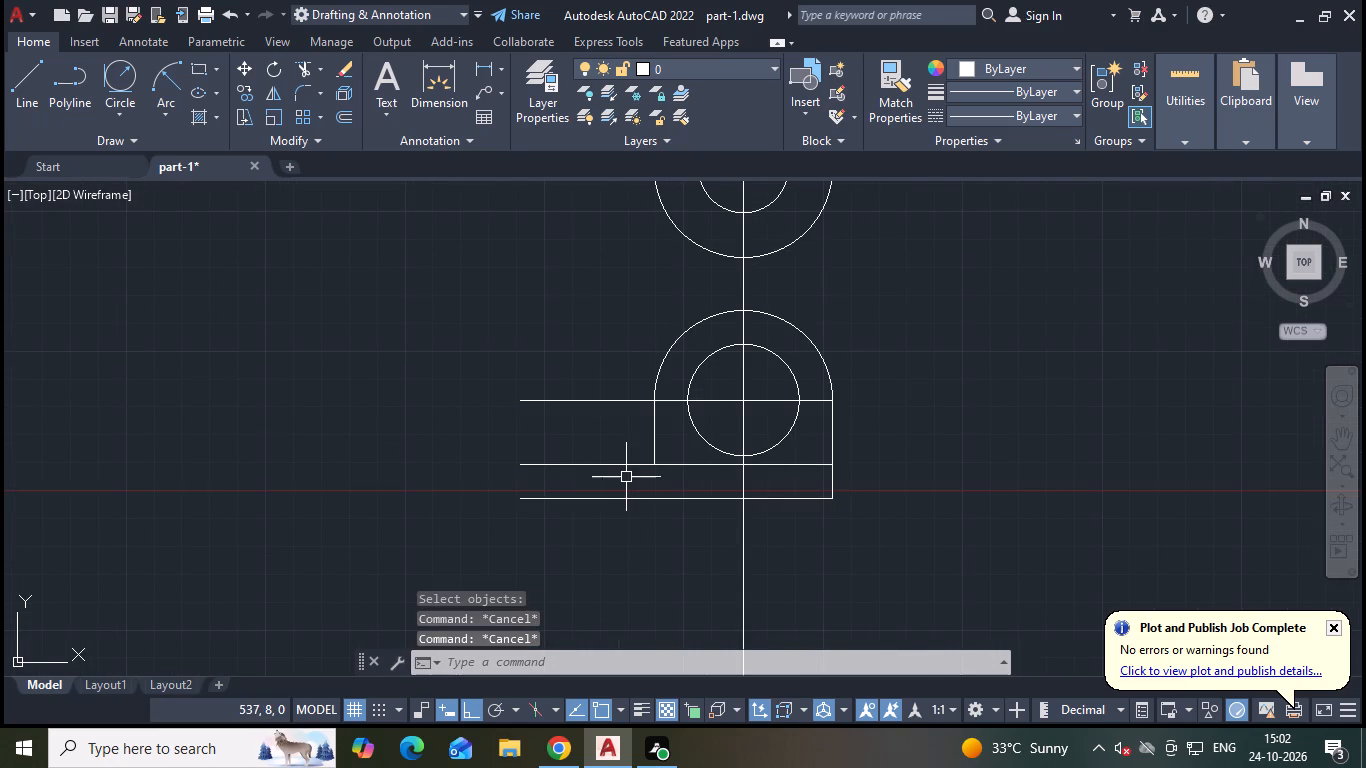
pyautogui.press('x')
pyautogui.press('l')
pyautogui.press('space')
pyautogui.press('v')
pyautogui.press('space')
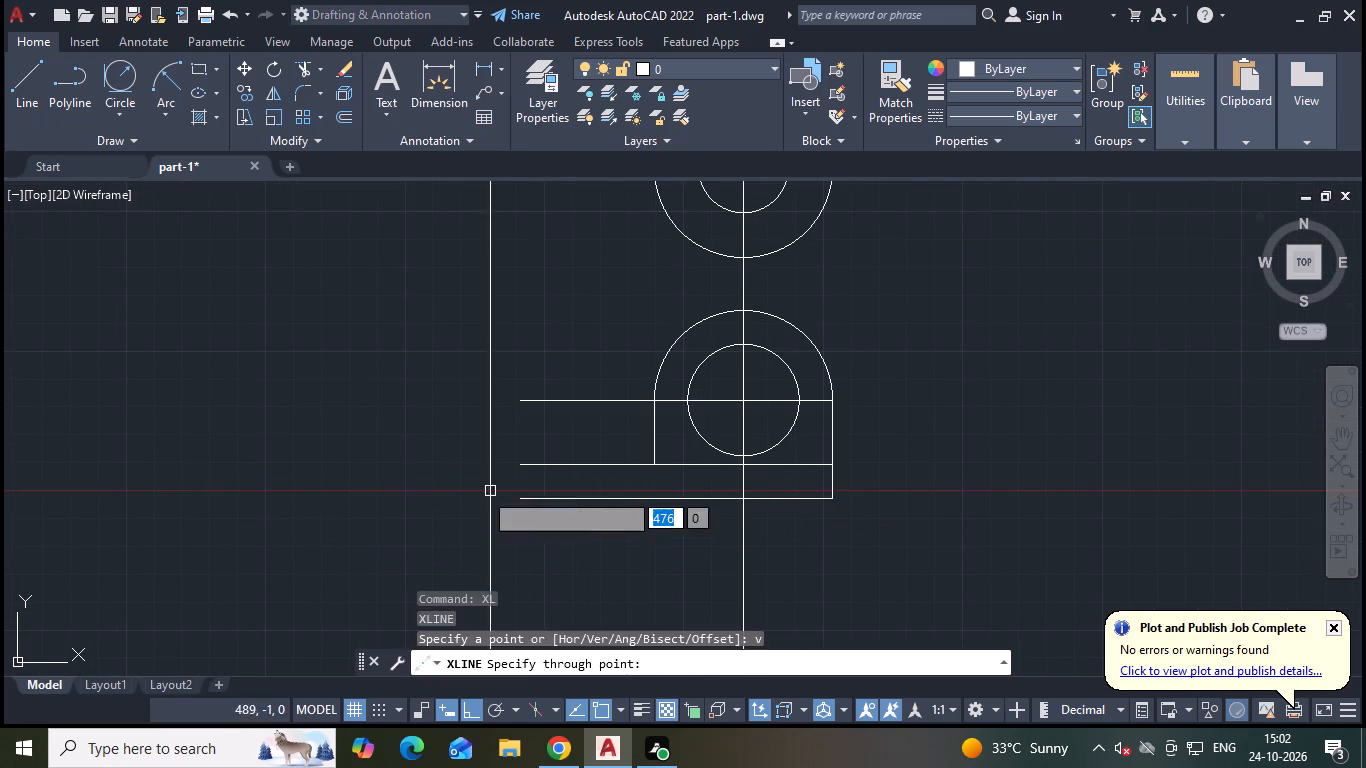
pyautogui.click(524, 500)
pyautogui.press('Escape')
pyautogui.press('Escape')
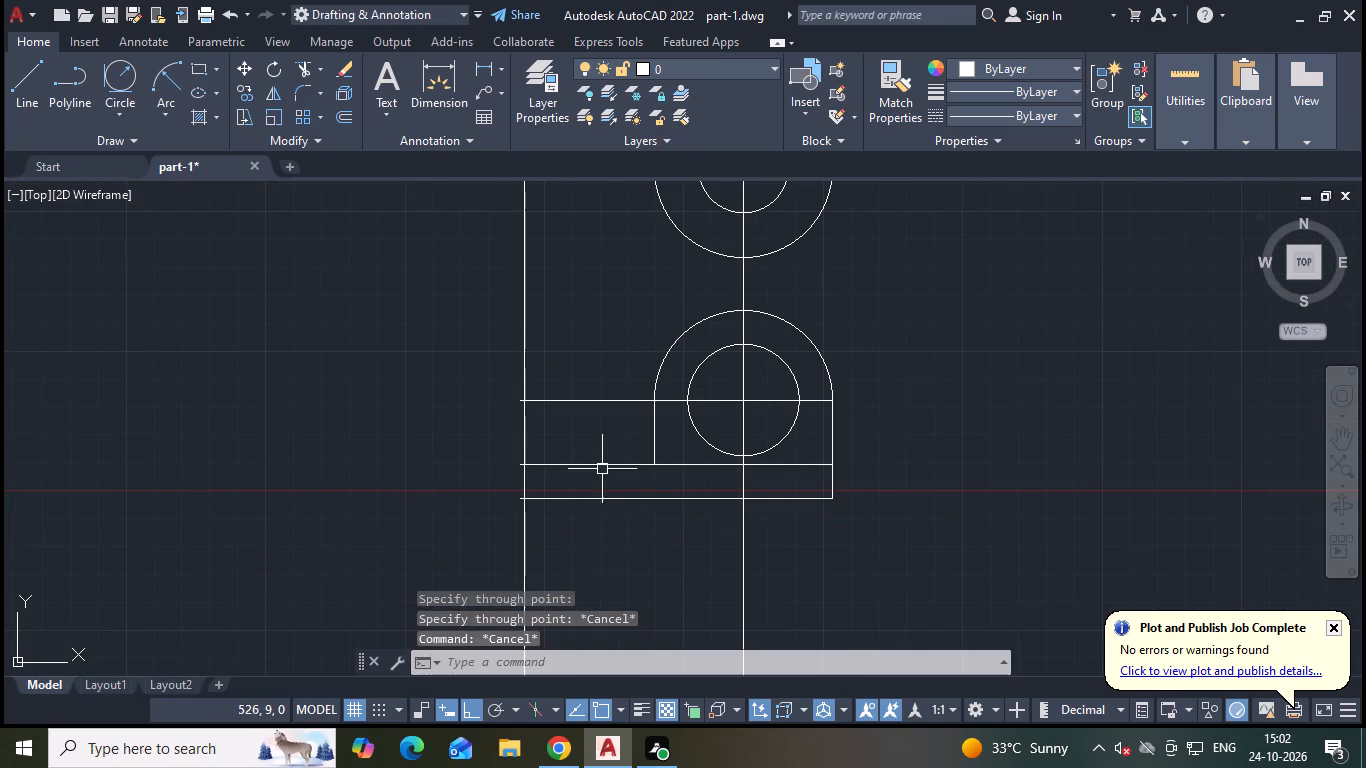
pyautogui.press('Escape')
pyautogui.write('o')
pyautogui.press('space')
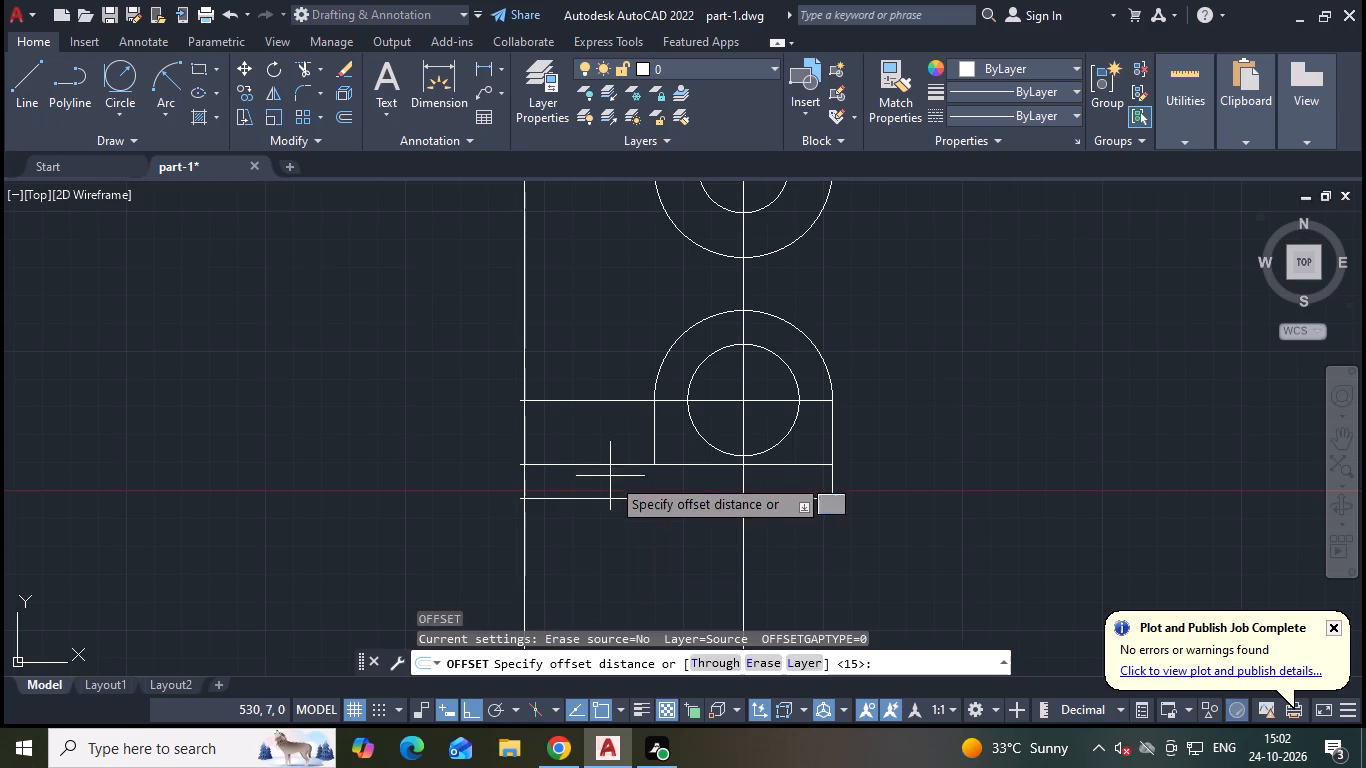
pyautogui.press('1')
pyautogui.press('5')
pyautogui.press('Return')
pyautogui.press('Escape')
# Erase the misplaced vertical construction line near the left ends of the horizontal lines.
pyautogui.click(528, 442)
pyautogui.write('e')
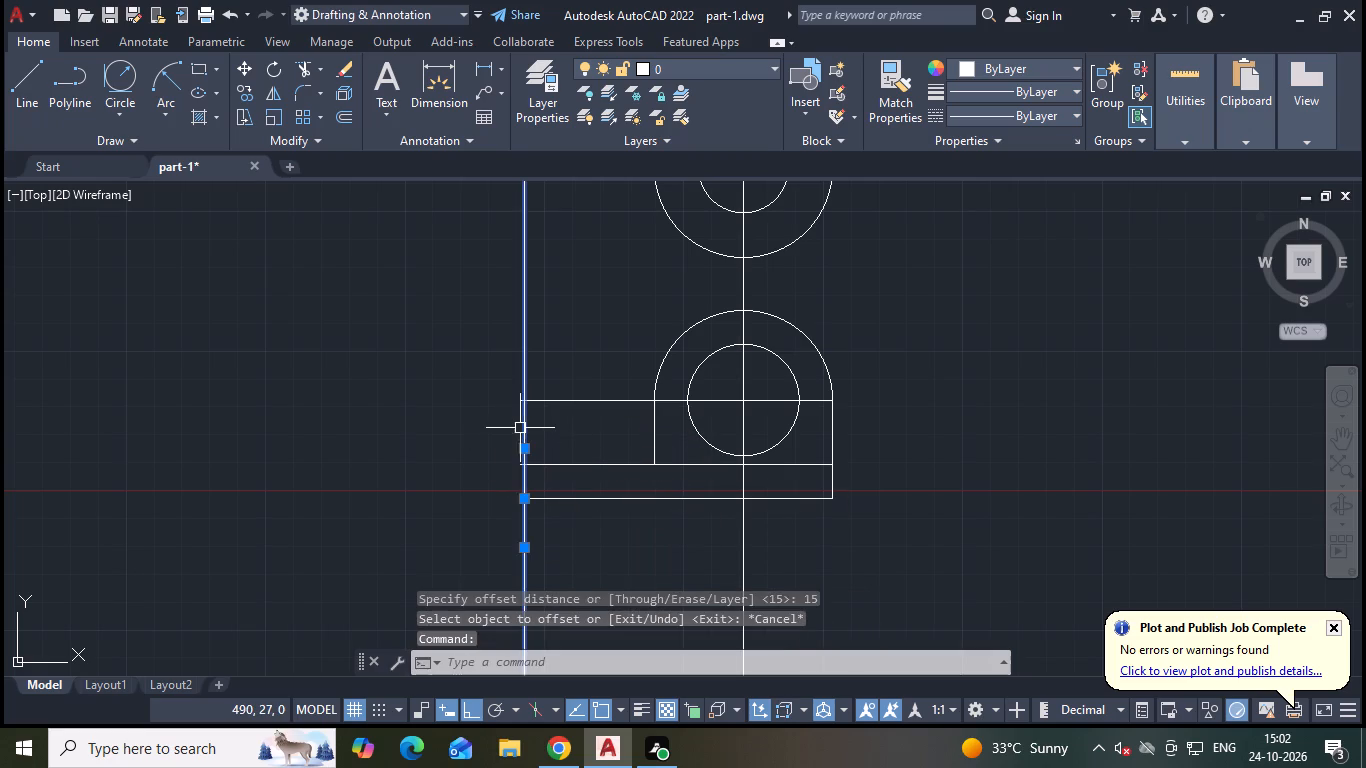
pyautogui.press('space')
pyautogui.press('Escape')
# Draw a vertical construction line through the left endpoint of the bottom horizontal line.
pyautogui.write('xl')
pyautogui.press('space')
pyautogui.press('v')
pyautogui.press('space')
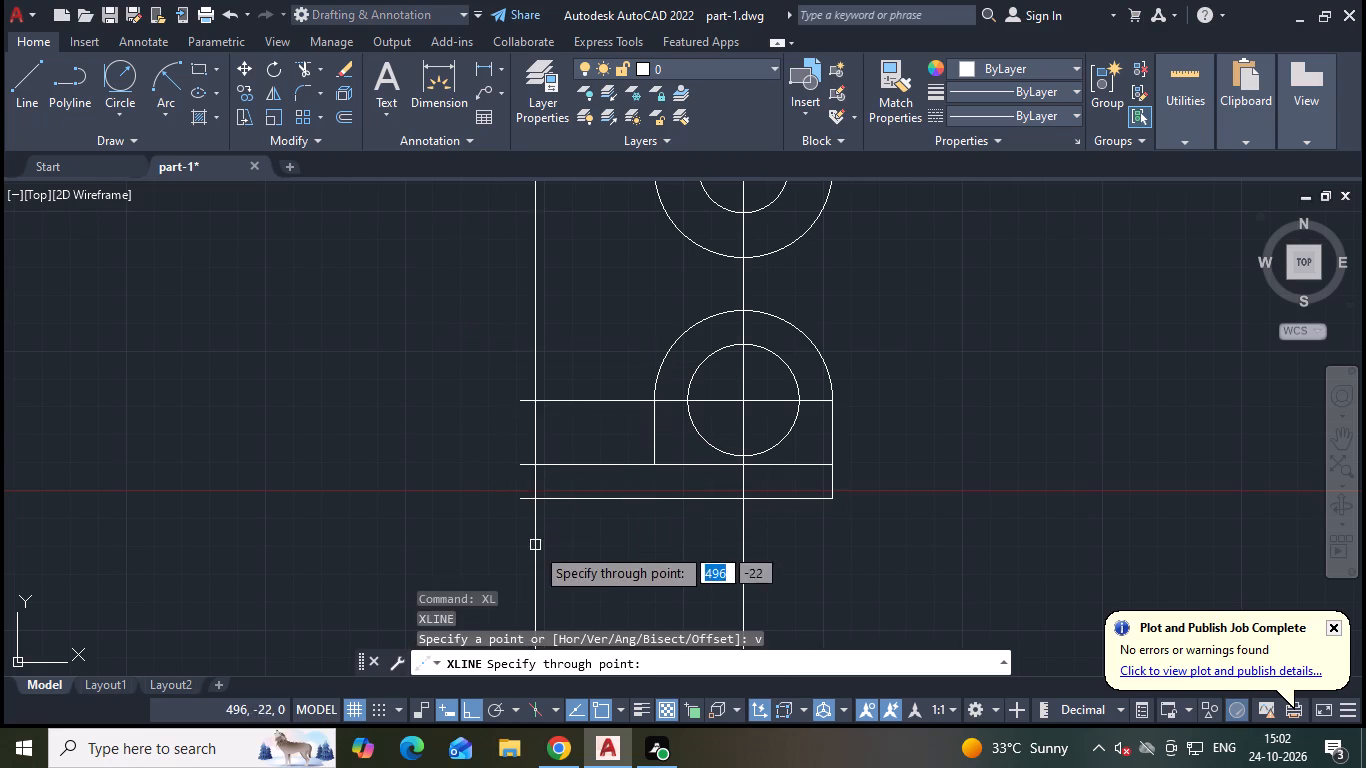
pyautogui.click(521, 496)
pyautogui.press('Escape')
pyautogui.press('Escape')
# Offset the left vertical construction line 15 to the right.
pyautogui.press('o')
pyautogui.press('space')
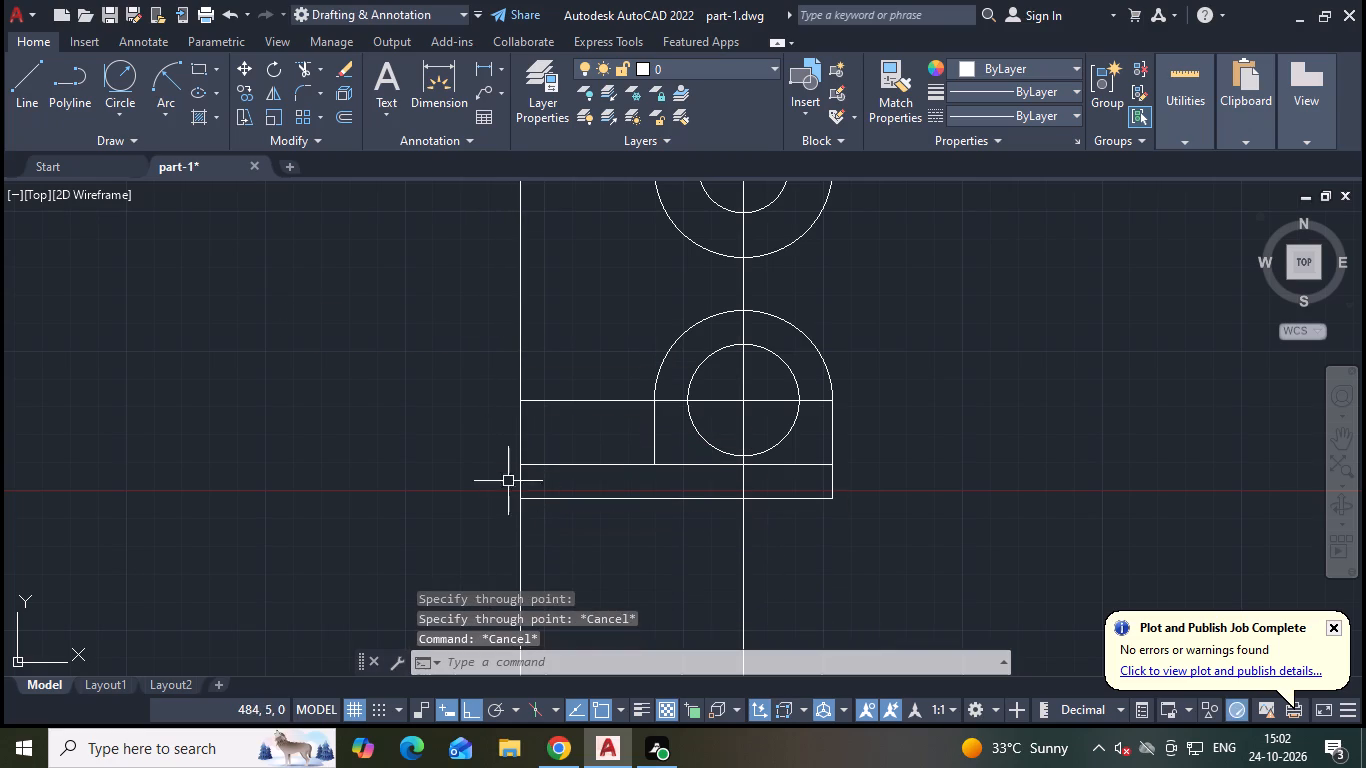
pyautogui.press('1')
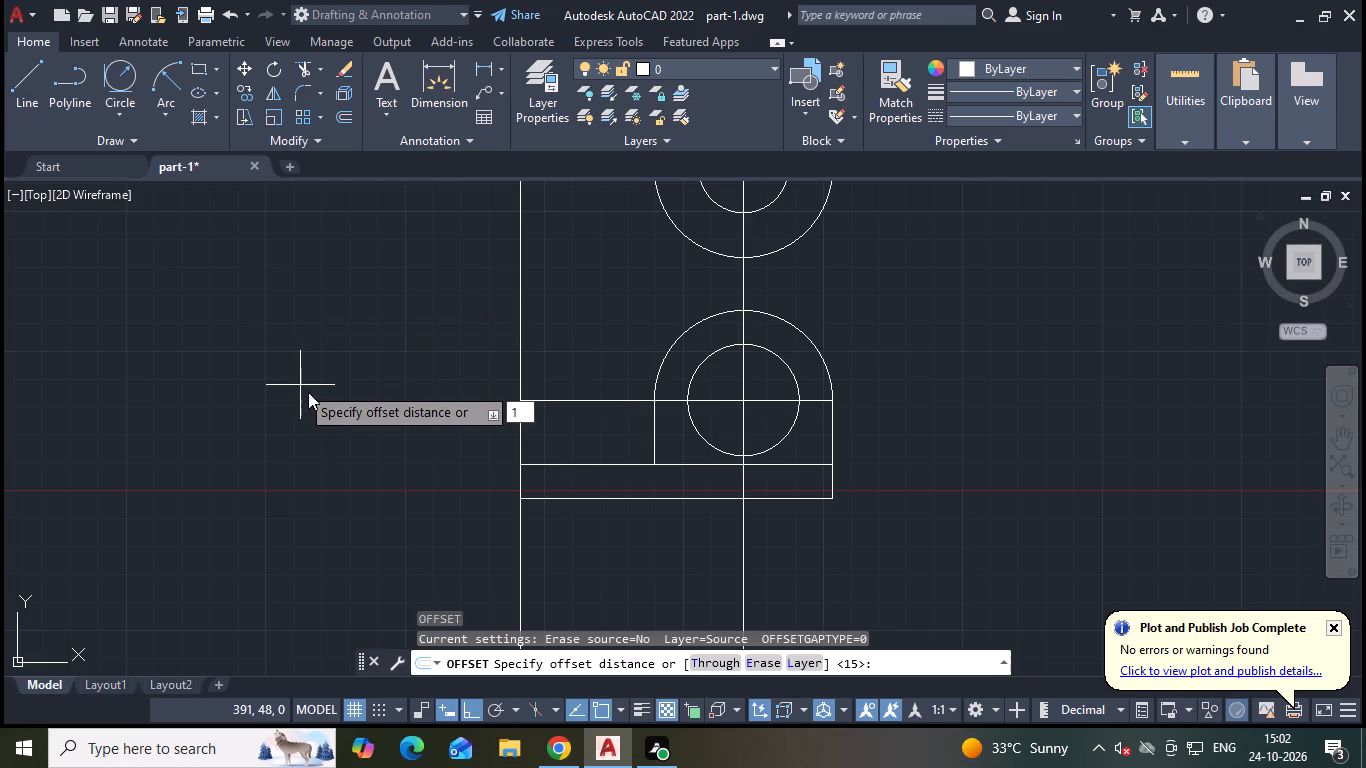
pyautogui.write('5')
pyautogui.press('space')
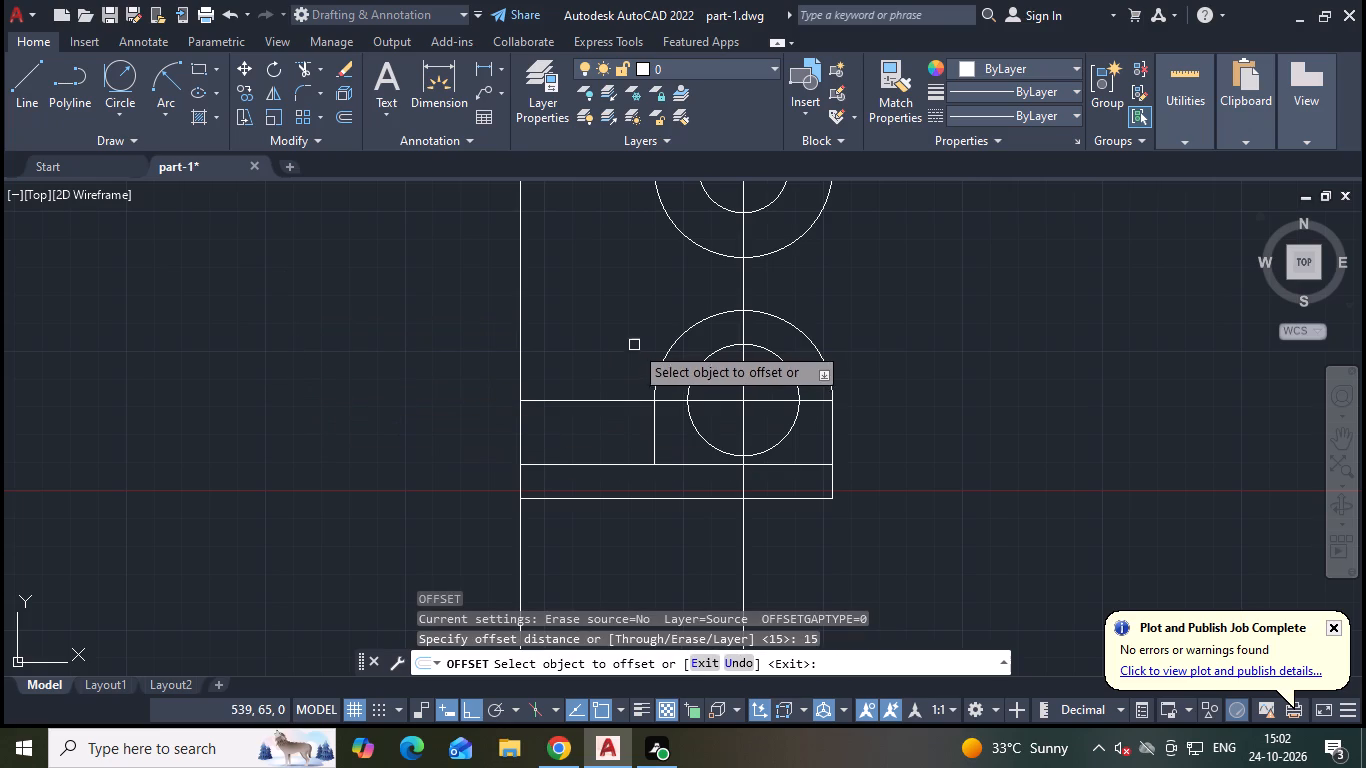
pyautogui.click(520, 323)
pyautogui.click(540, 320)
pyautogui.press('Escape')
pyautogui.press('Escape')
pyautogui.press('Escape')
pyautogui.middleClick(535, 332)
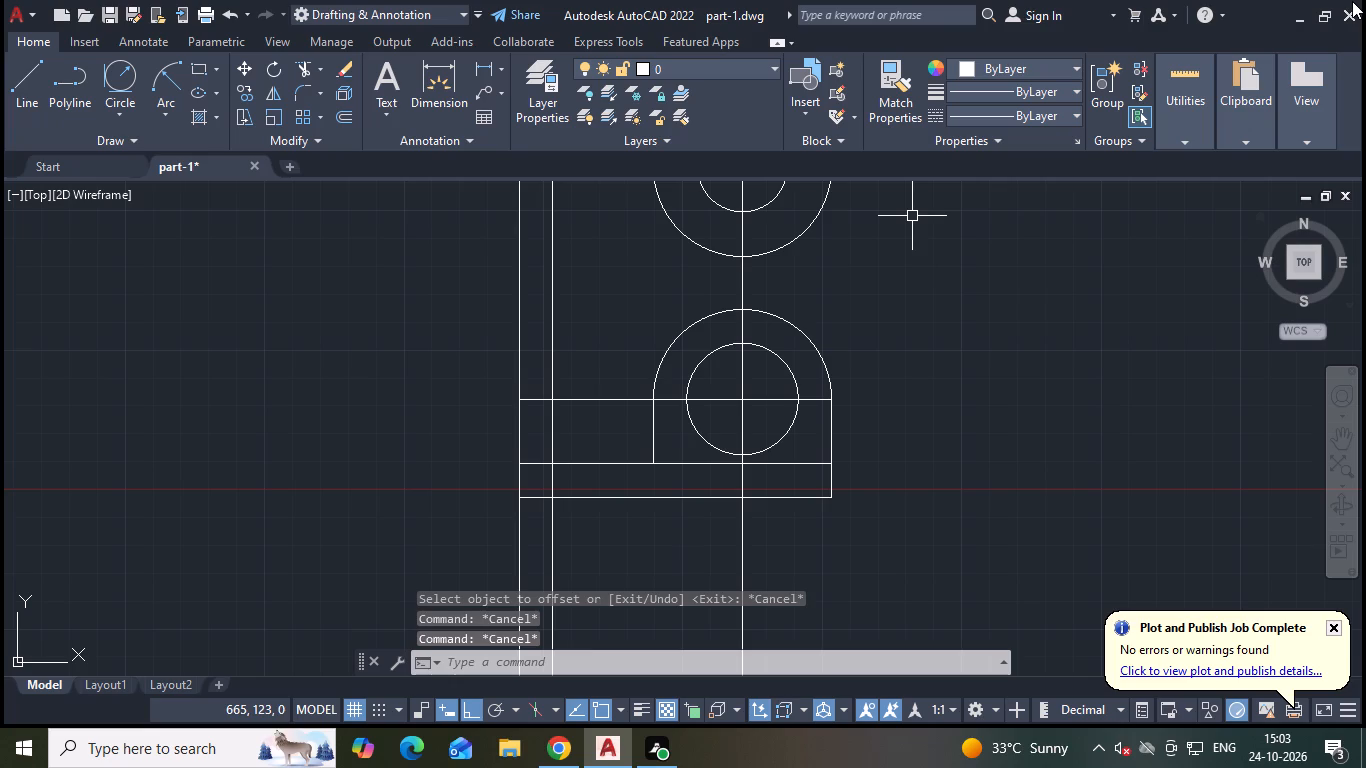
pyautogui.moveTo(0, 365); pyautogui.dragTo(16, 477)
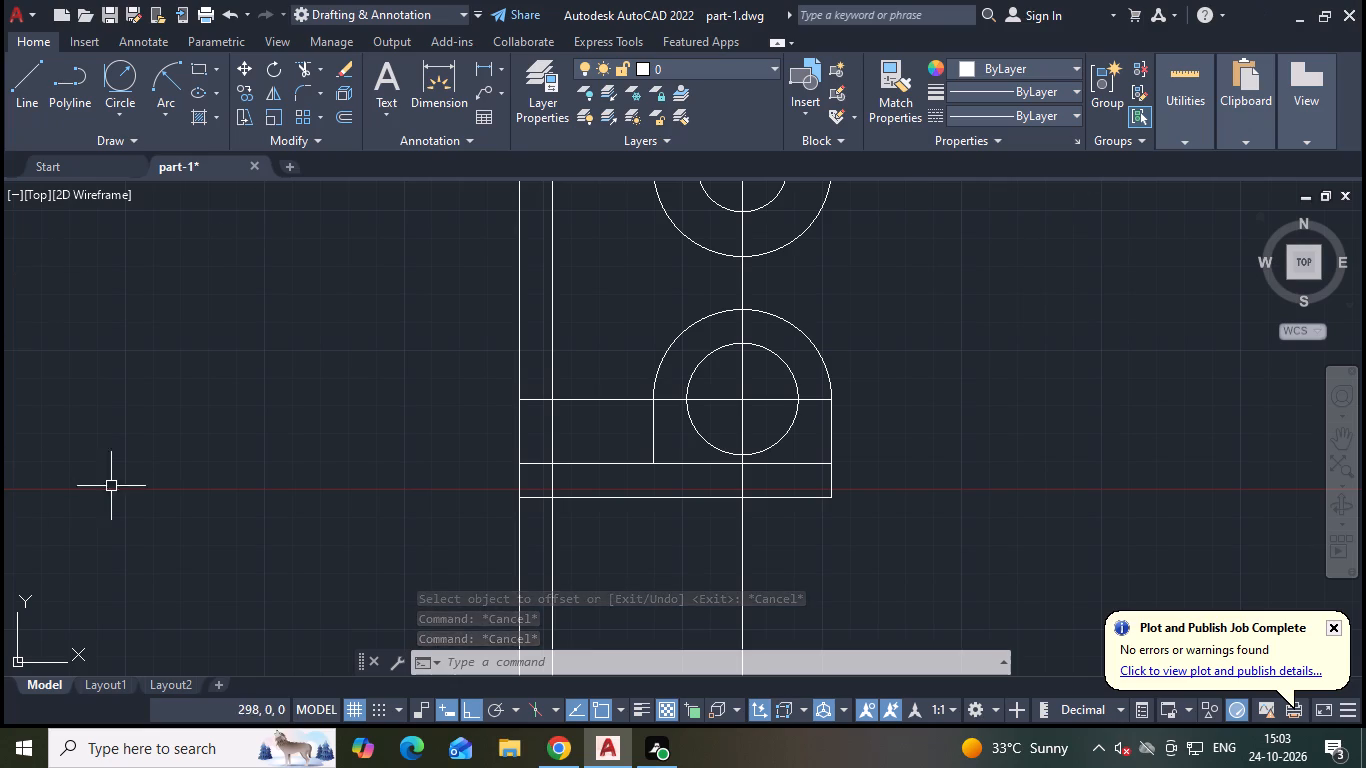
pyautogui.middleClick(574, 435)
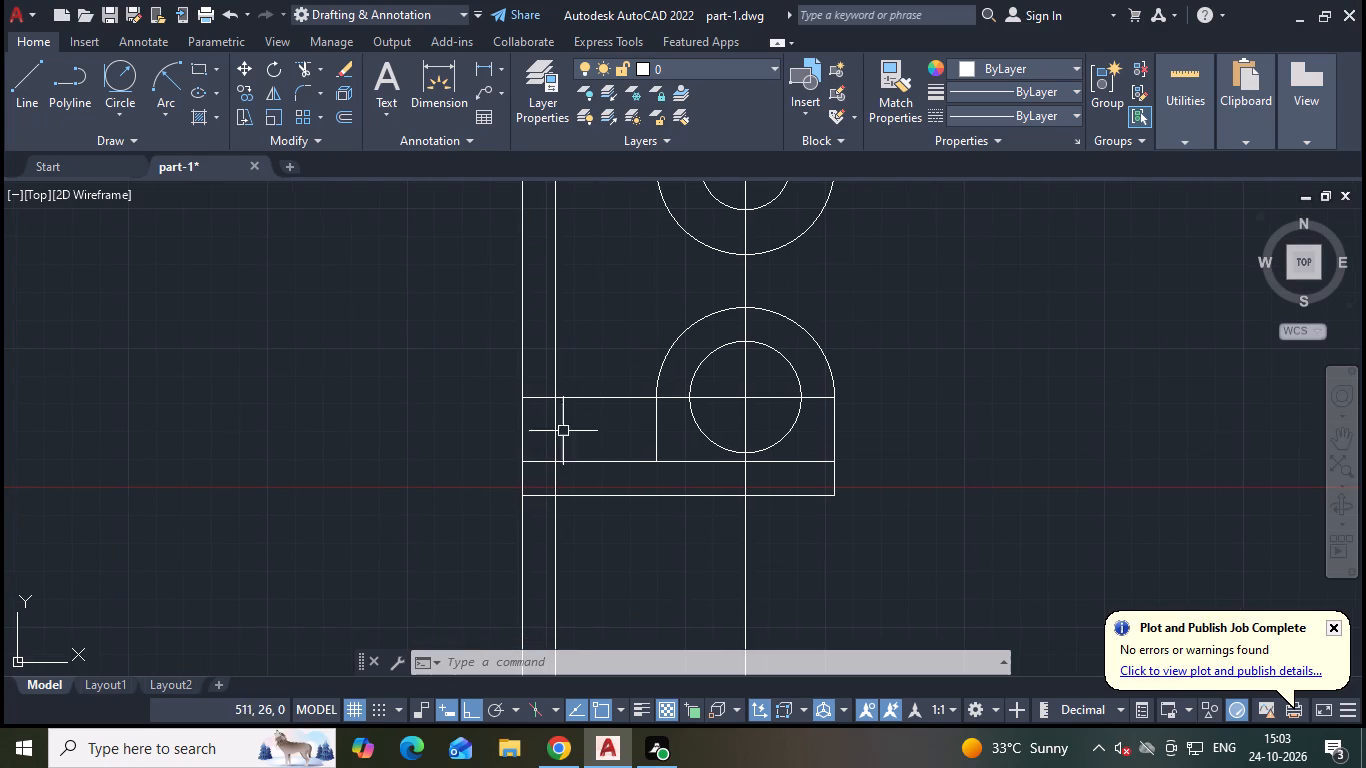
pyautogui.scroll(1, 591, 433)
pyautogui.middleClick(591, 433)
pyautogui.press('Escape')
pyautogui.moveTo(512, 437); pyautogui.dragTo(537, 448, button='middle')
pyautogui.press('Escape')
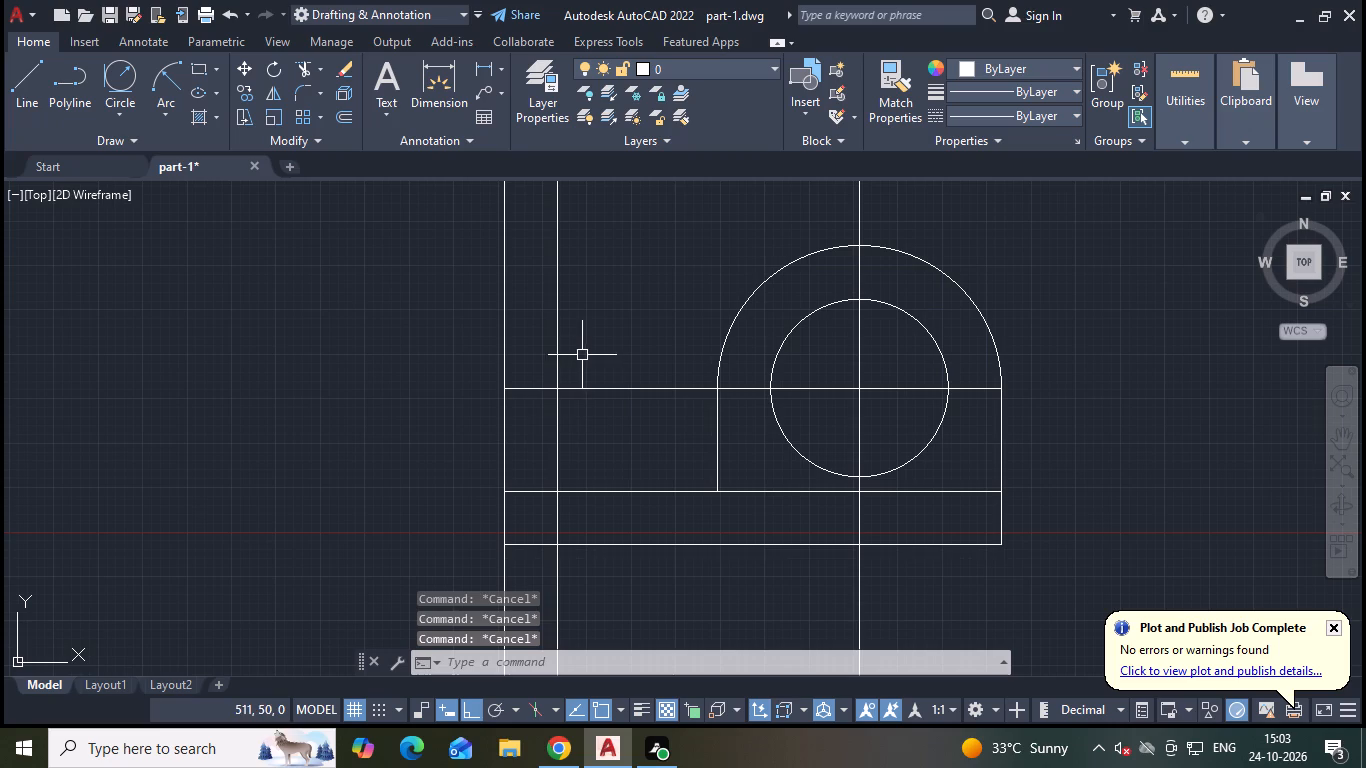
# Trim the inner vertical wall line between the two horizontal base lines.
pyautogui.middleClick(608, 405)
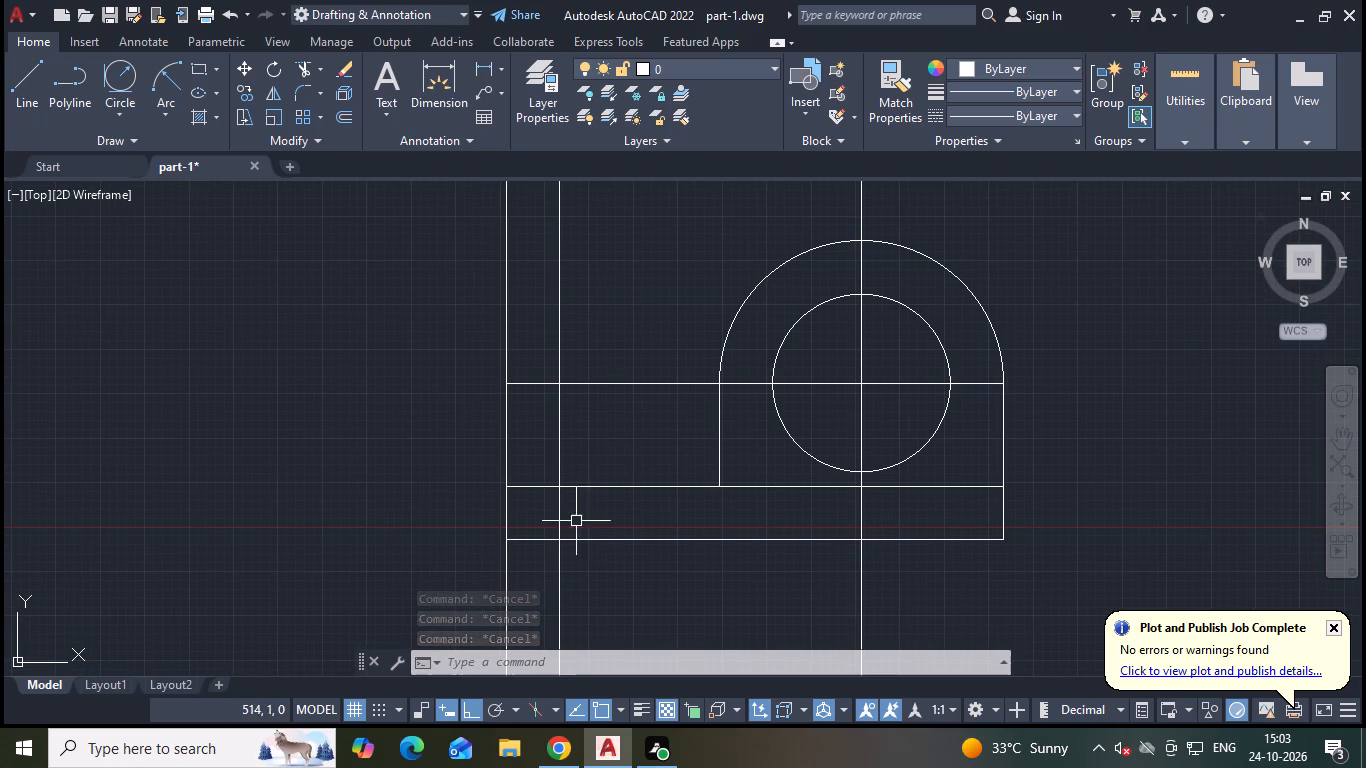
pyautogui.press('Escape')
pyautogui.middleClick(556, 502)
pyautogui.press('Escape')
pyautogui.press('t')
pyautogui.press('r')
pyautogui.press('space')
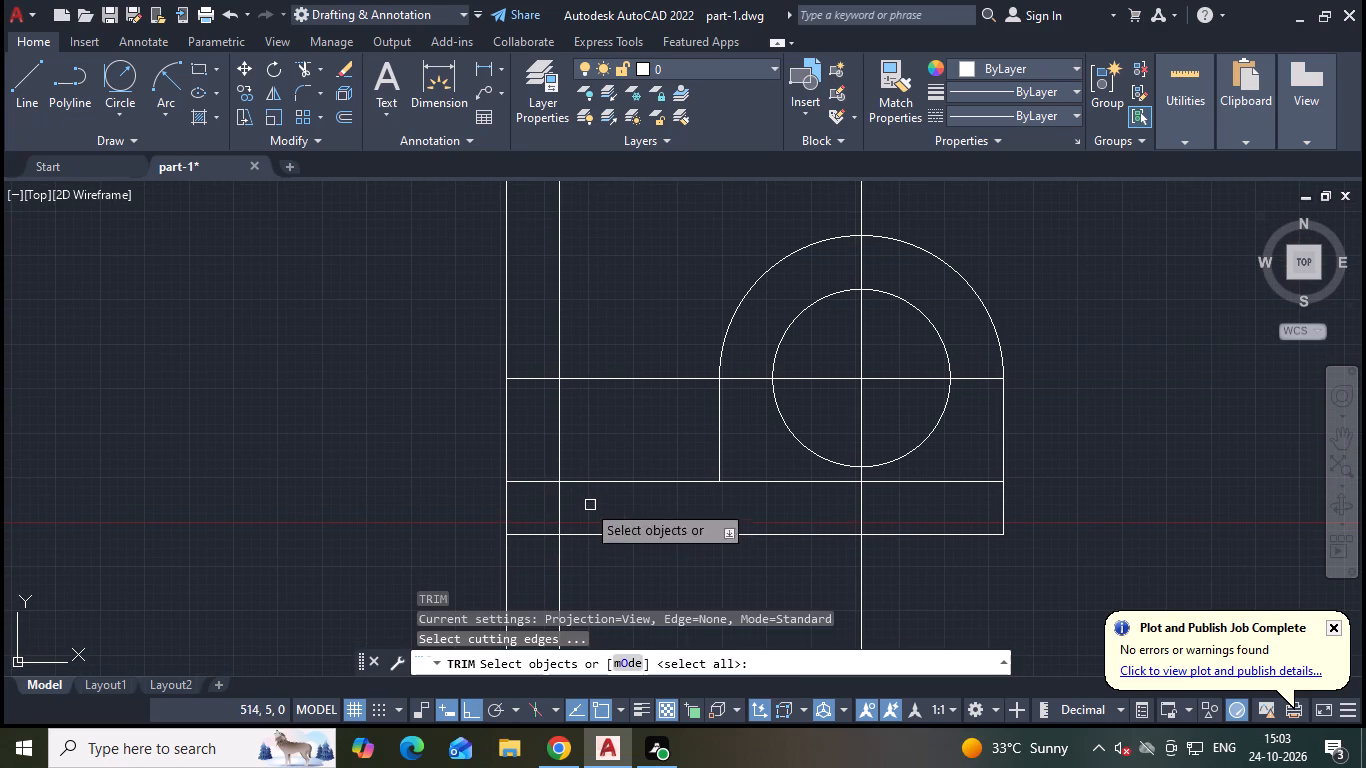
pyautogui.click(449, 445)
pyautogui.moveTo(652, 532); pyautogui.dragTo(642, 531)
pyautogui.moveTo(565, 534); pyautogui.dragTo(556, 527)
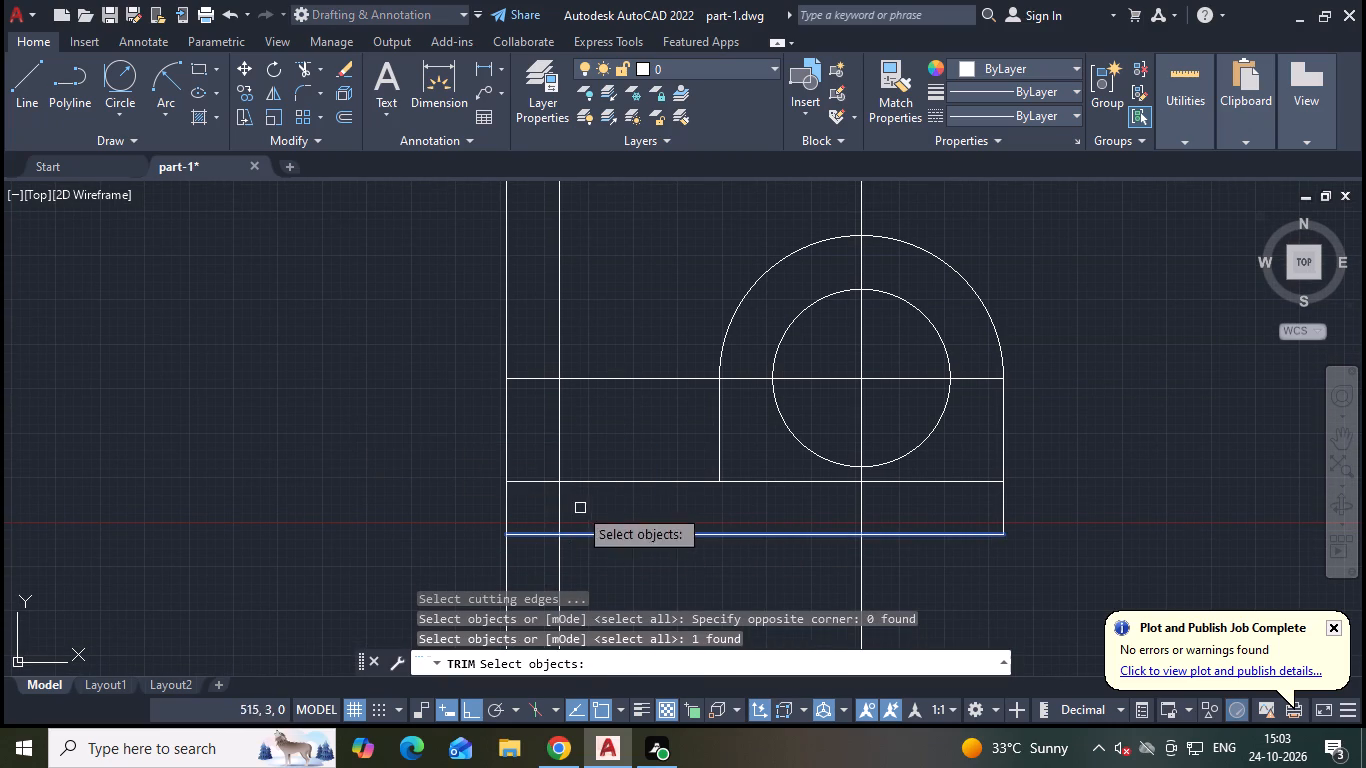
pyautogui.click(577, 506)
pyautogui.click(350, 421)
pyautogui.press('space')
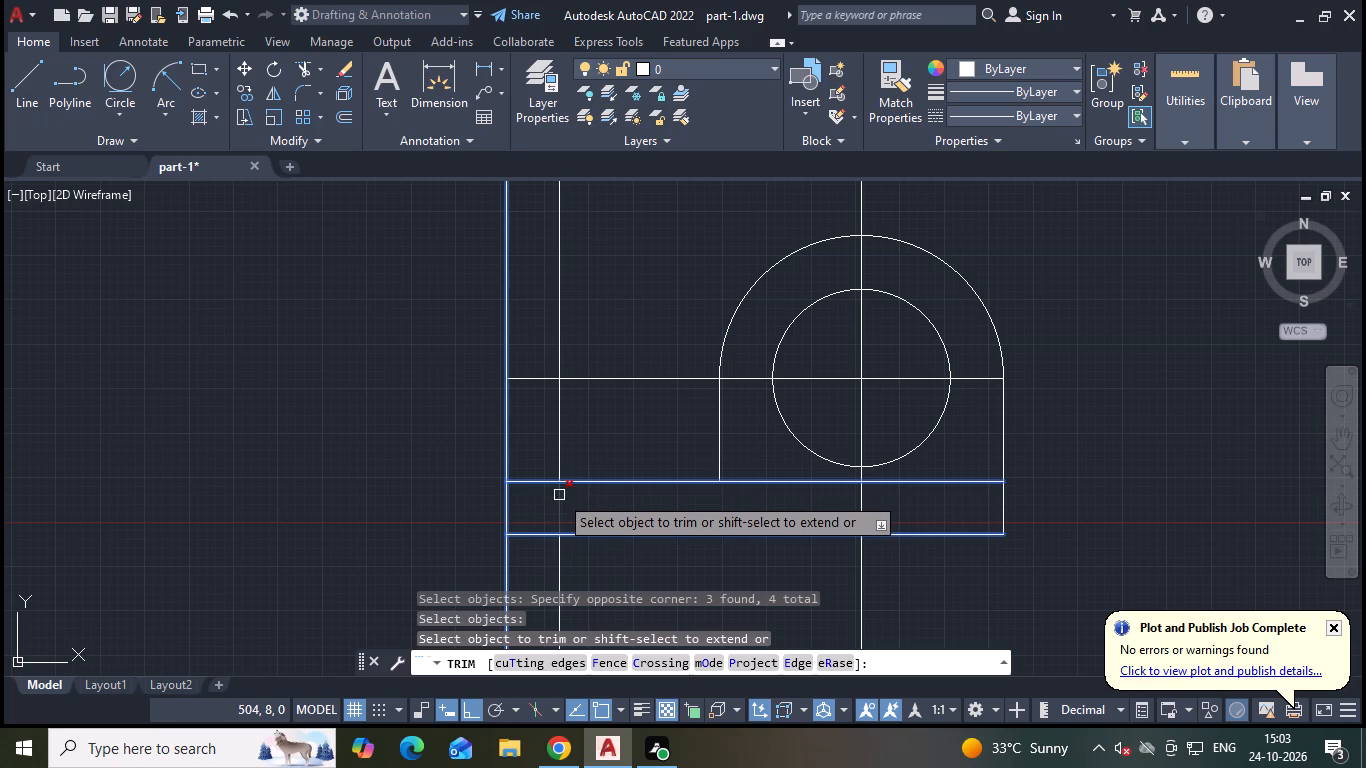
pyautogui.click(559, 495)
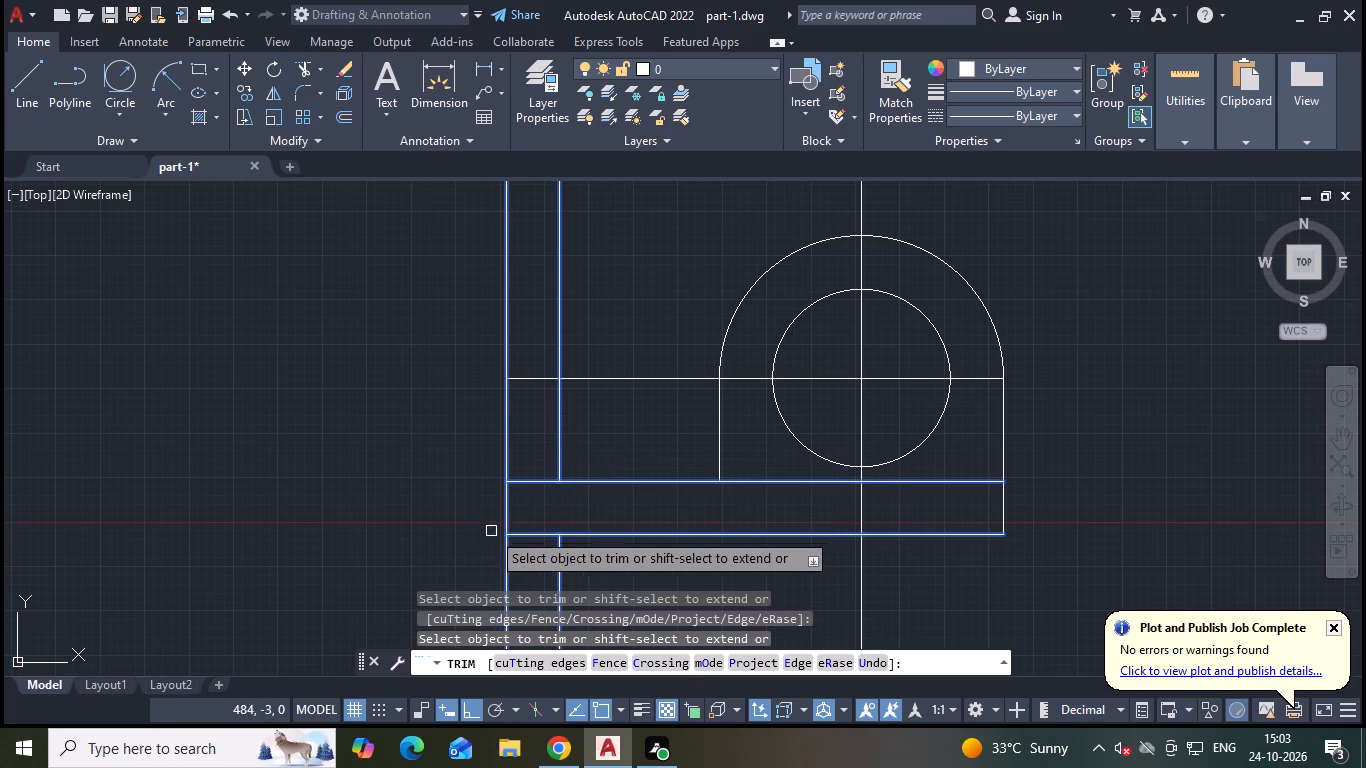
pyautogui.press('Escape')
pyautogui.press('Escape')
pyautogui.press('Escape')
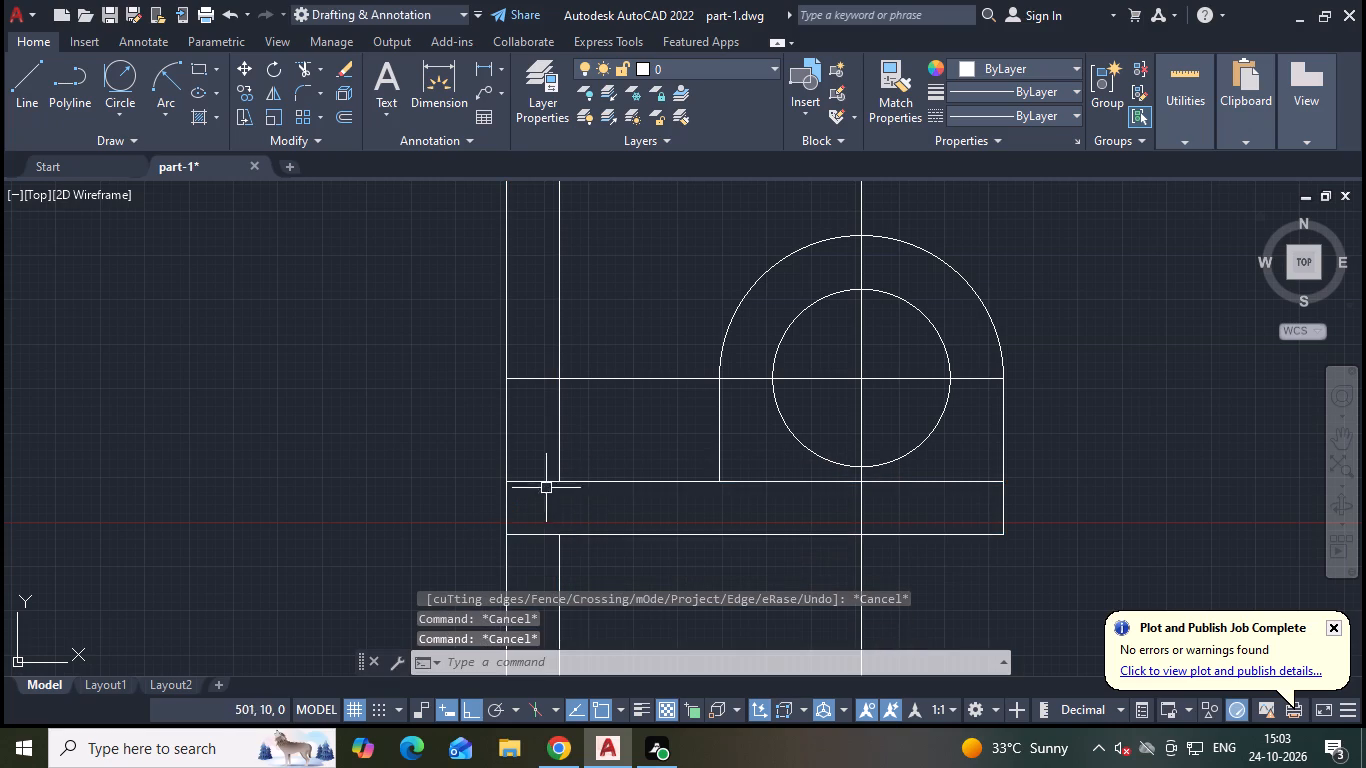
# Trim the upper base line between the outer and inner vertical wall lines, using the inner line as cutting edge.
pyautogui.press('t')
pyautogui.press('r')
pyautogui.press('space')
pyautogui.click(583, 450)
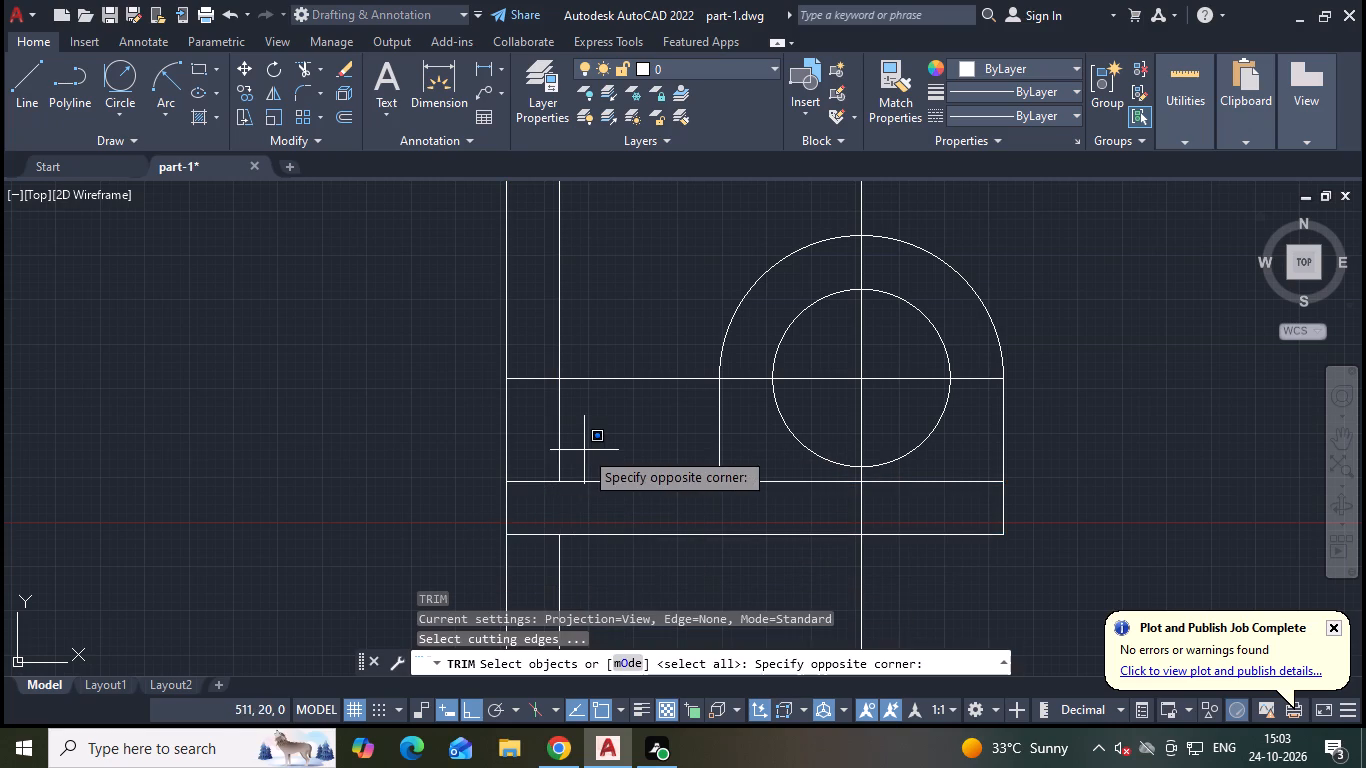
pyautogui.click(532, 441)
pyautogui.press('space')
pyautogui.click(547, 482)
pyautogui.press('Escape')
pyautogui.press('Escape')
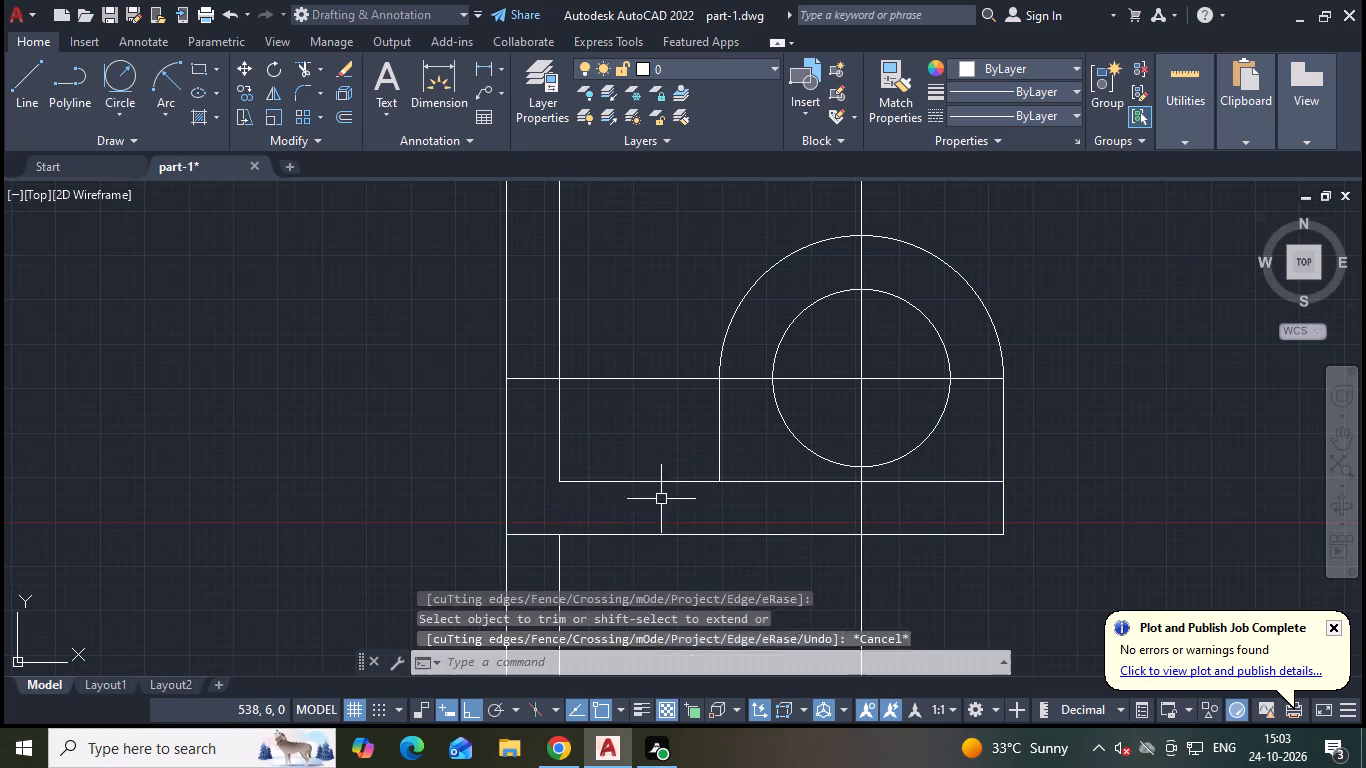
pyautogui.press('Escape')
# Trim the upper base line beyond the short vertical line below the lower arc, under the lower circle.
pyautogui.press('t')
pyautogui.press('r')
pyautogui.press('space')
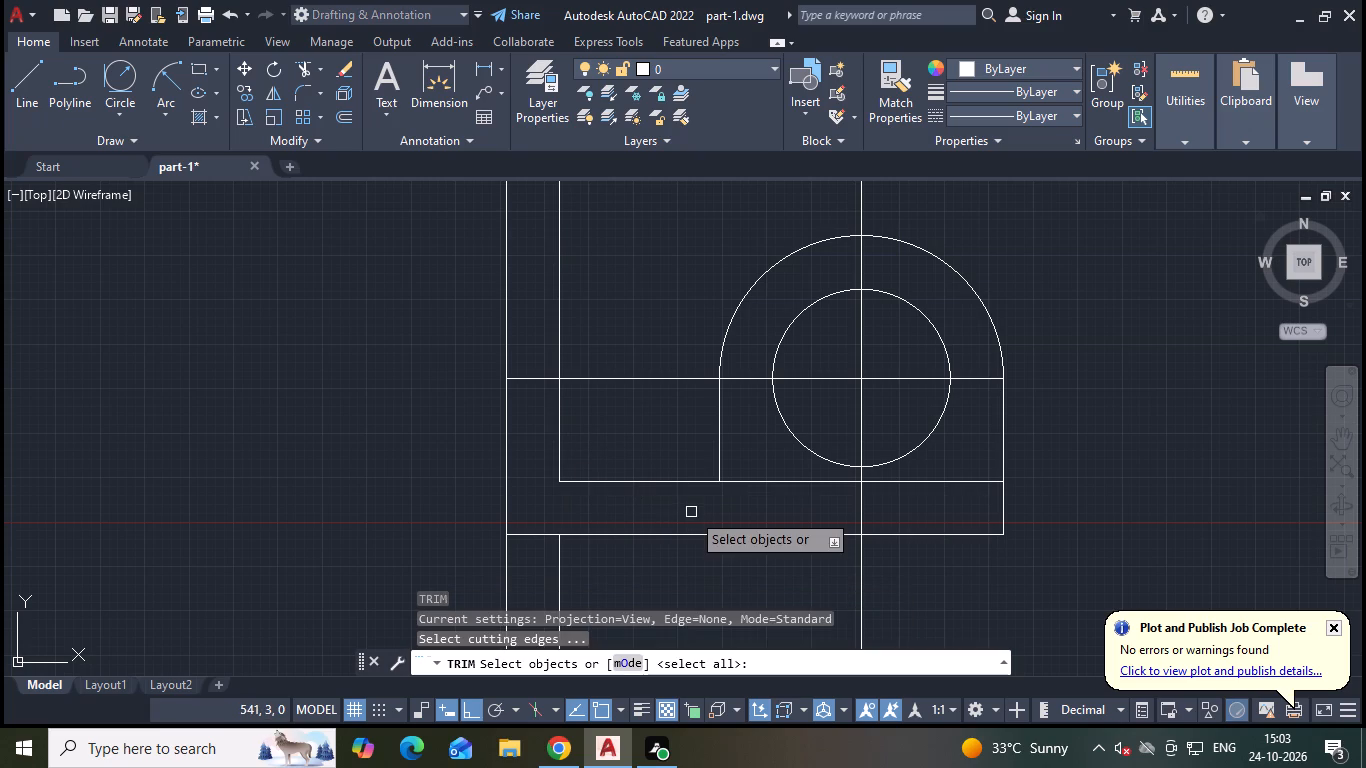
pyautogui.click(718, 442)
pyautogui.press('space')
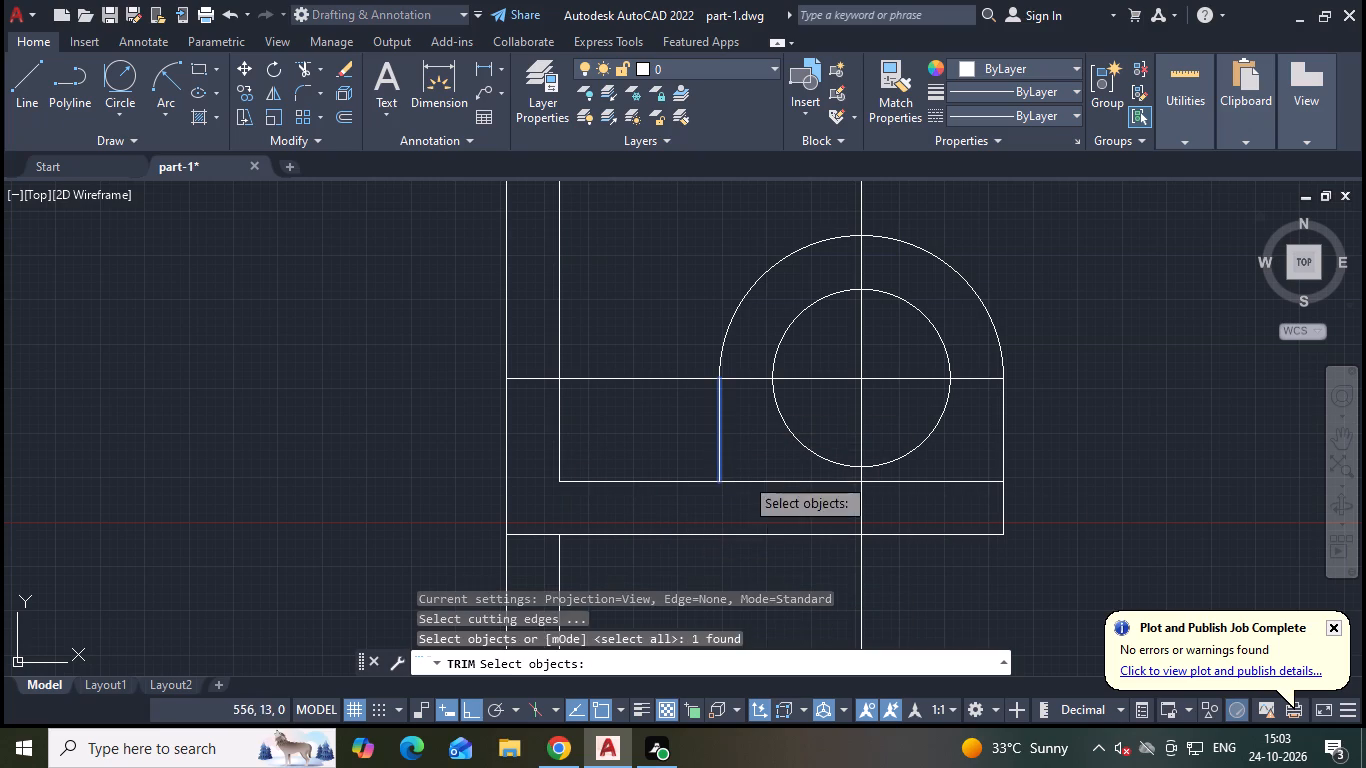
pyautogui.click(750, 486)
pyautogui.press('Escape')
pyautogui.press('Escape')
# Fillet both bottom corners of the U-shaped recess between the inner wall and the lower boss with radius 10.
pyautogui.middleClick(488, 500)
pyautogui.write('f r')
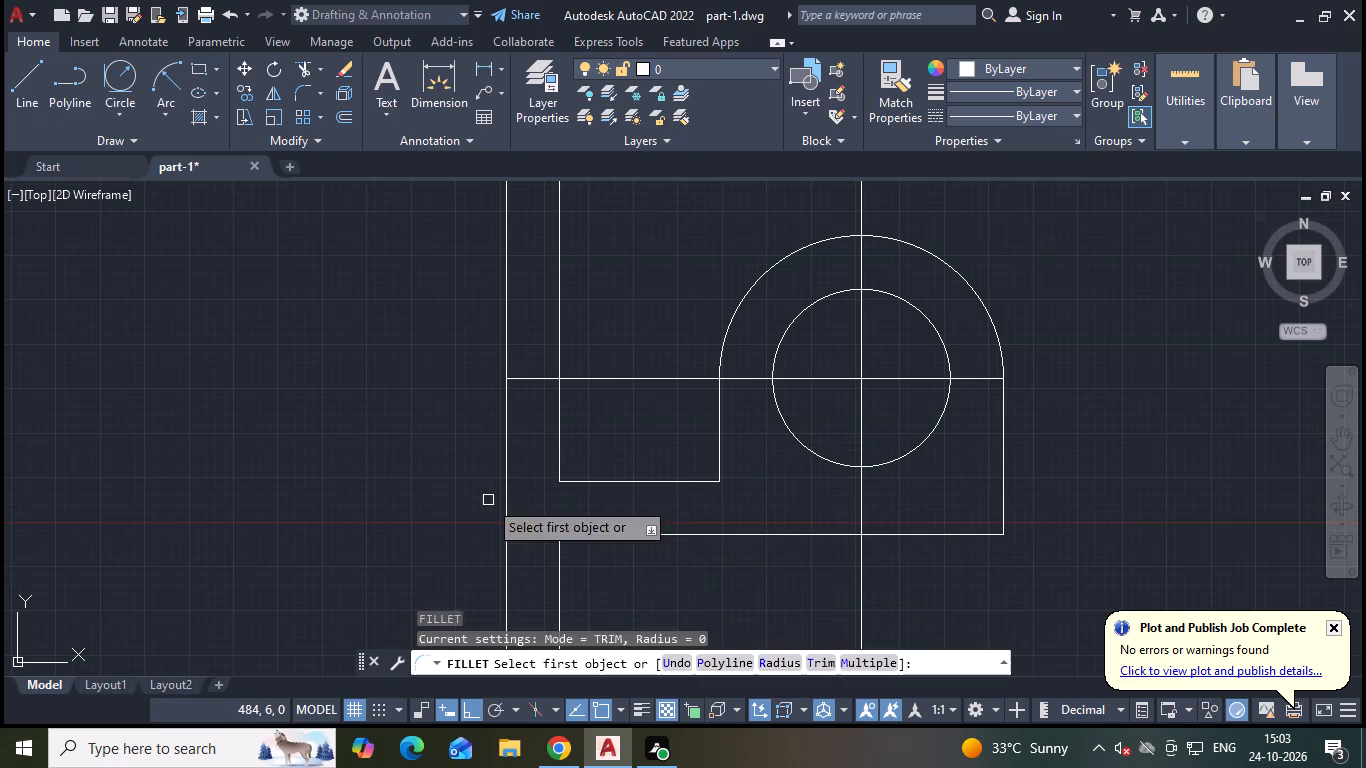
pyautogui.press('space')
pyautogui.write('10')
pyautogui.press('Return')
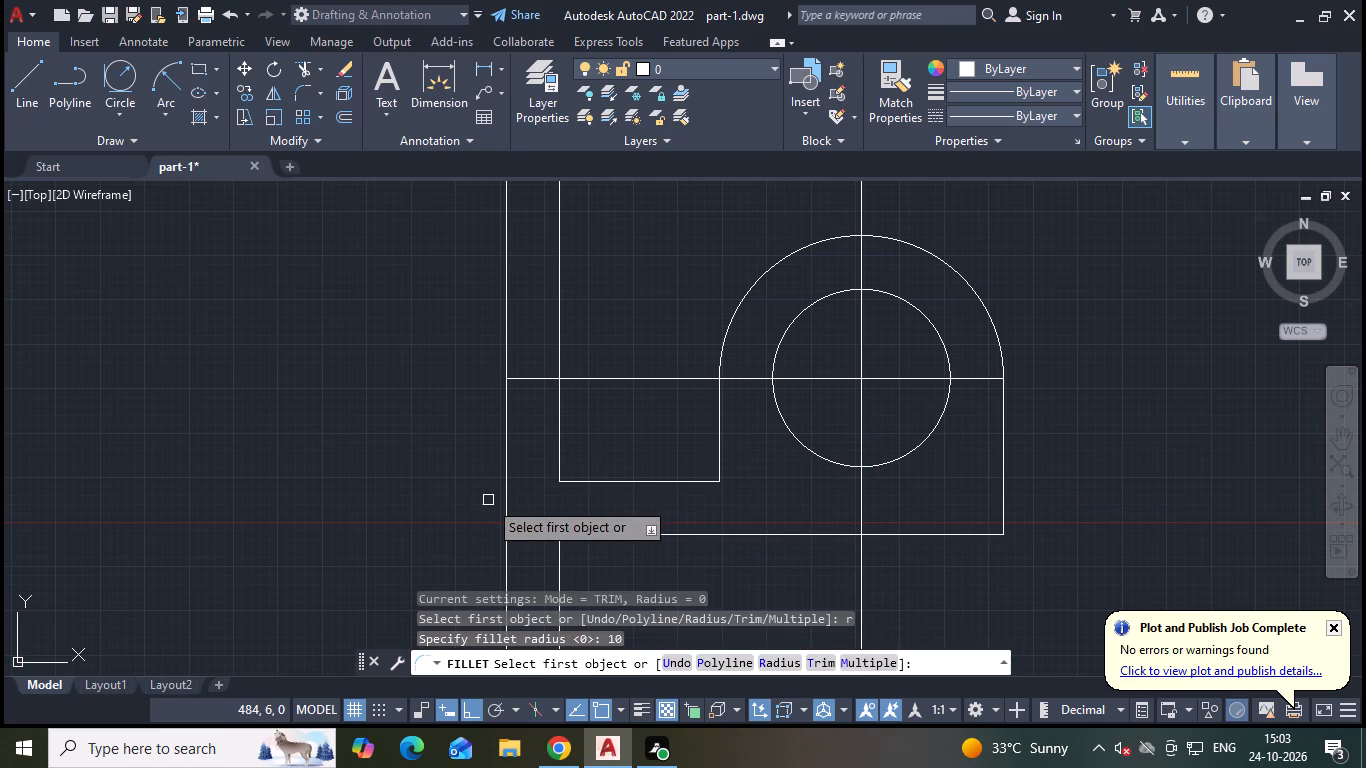
pyautogui.write('m')
pyautogui.press('space')
pyautogui.click(556, 436)
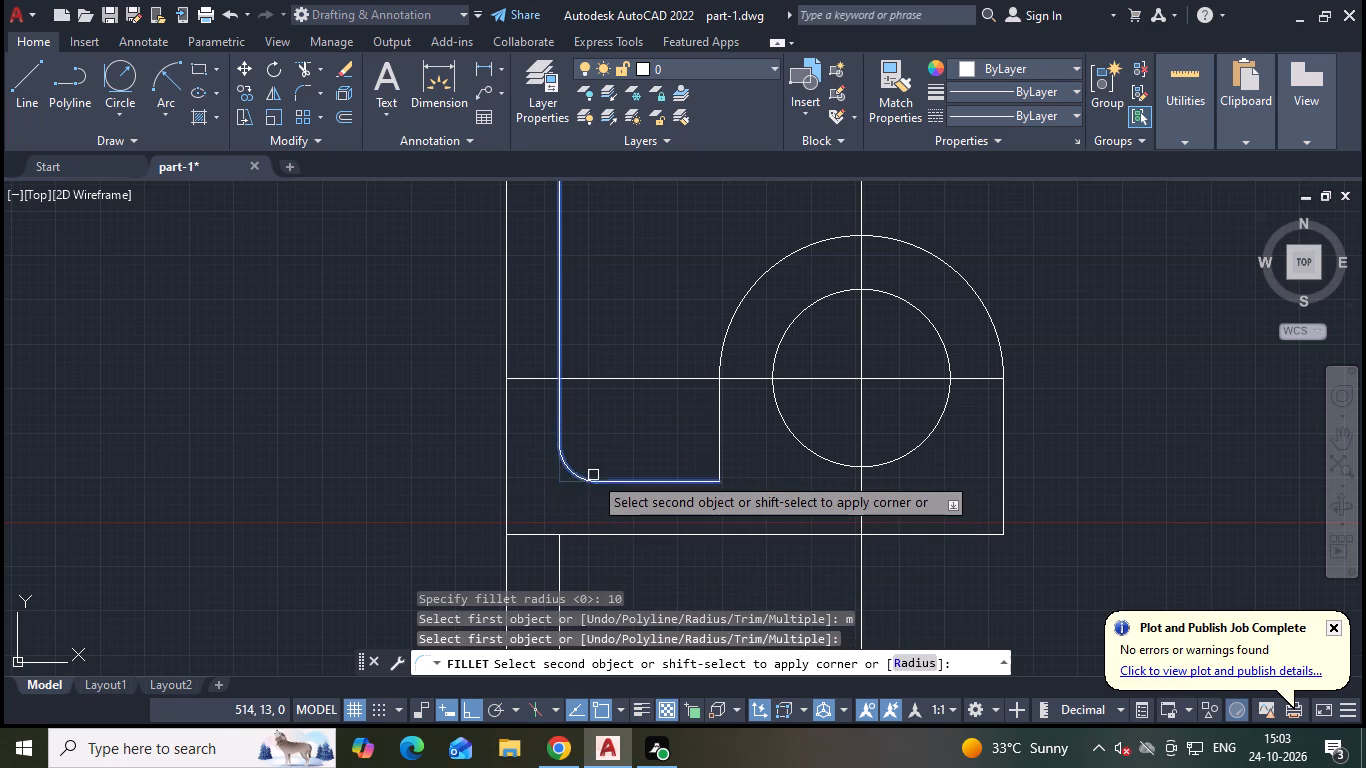
pyautogui.doubleClick(593, 475)
pyautogui.click(703, 476)
pyautogui.click(716, 458)
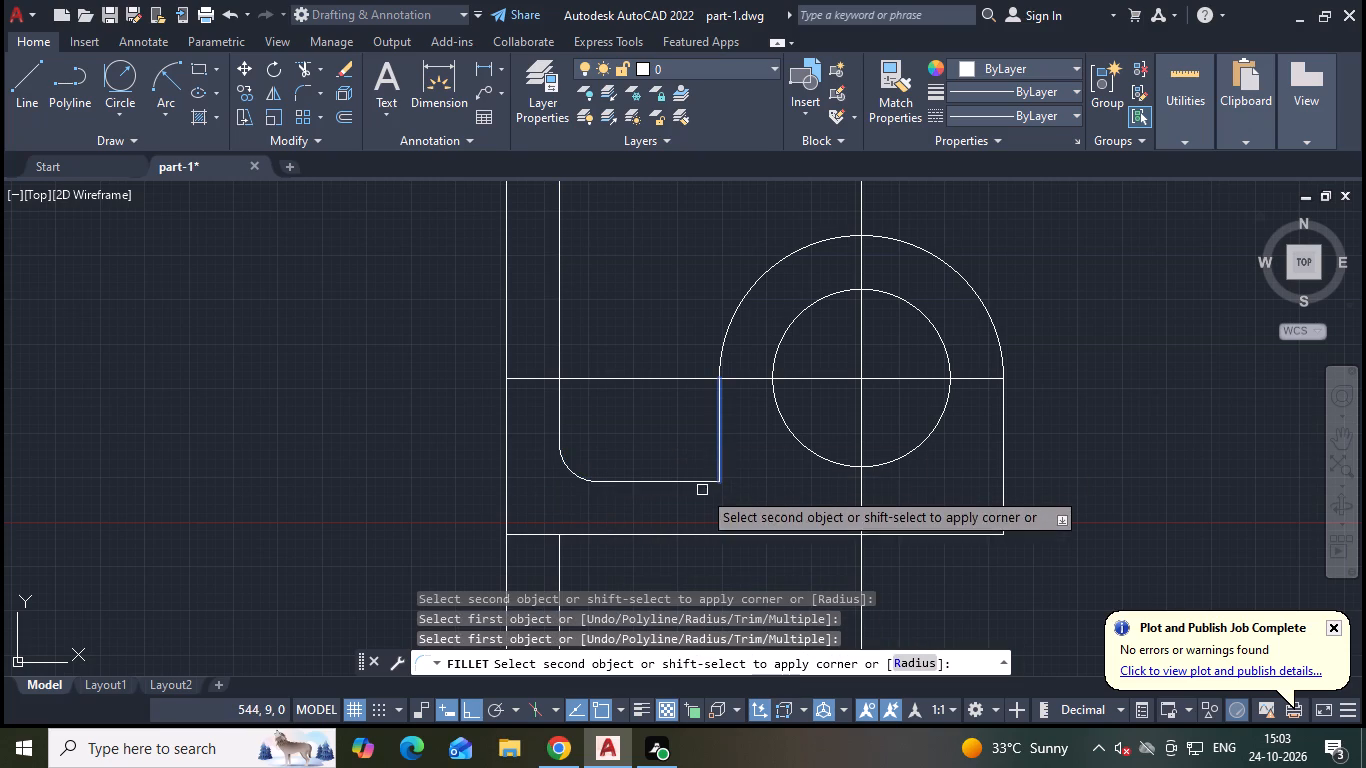
pyautogui.click(699, 479)
pyautogui.middleClick(696, 455)
pyautogui.press('Escape')
pyautogui.middleClick(695, 455)
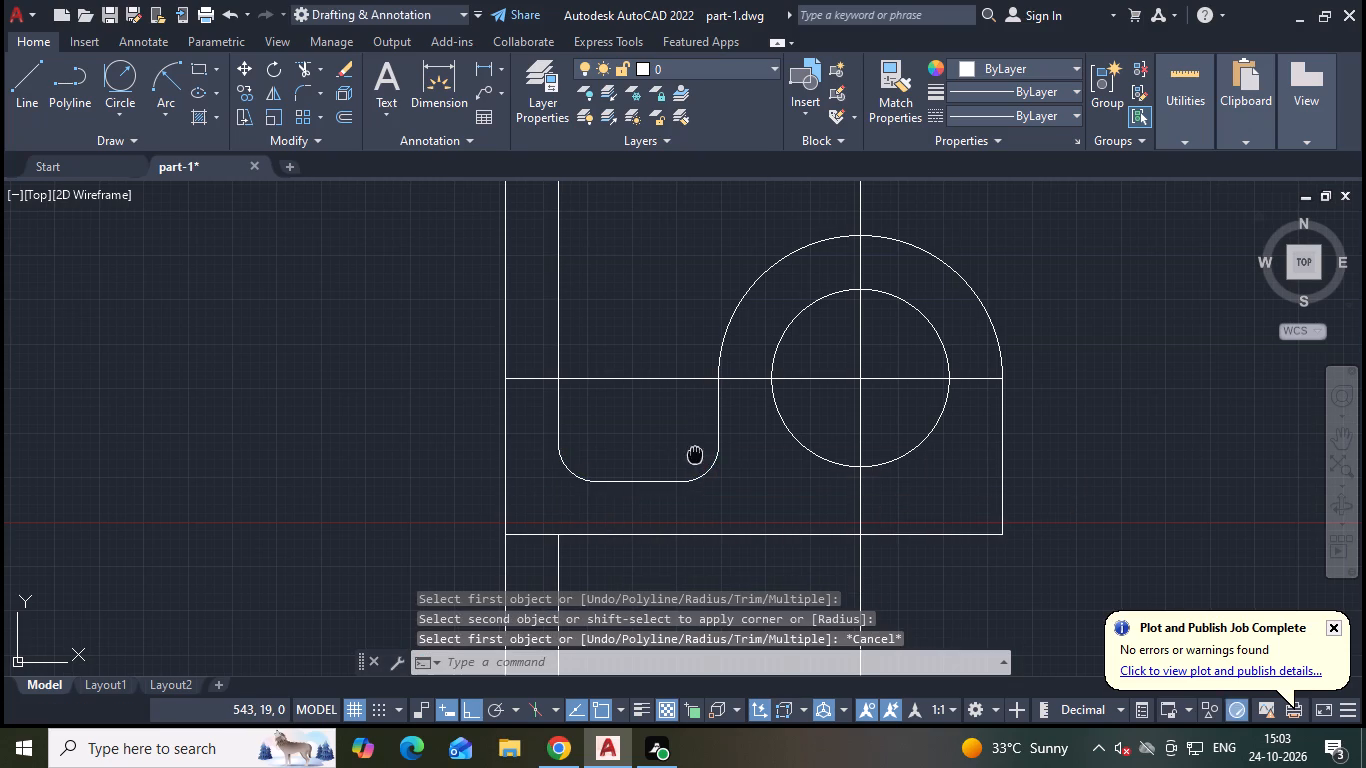
pyautogui.press('Escape')
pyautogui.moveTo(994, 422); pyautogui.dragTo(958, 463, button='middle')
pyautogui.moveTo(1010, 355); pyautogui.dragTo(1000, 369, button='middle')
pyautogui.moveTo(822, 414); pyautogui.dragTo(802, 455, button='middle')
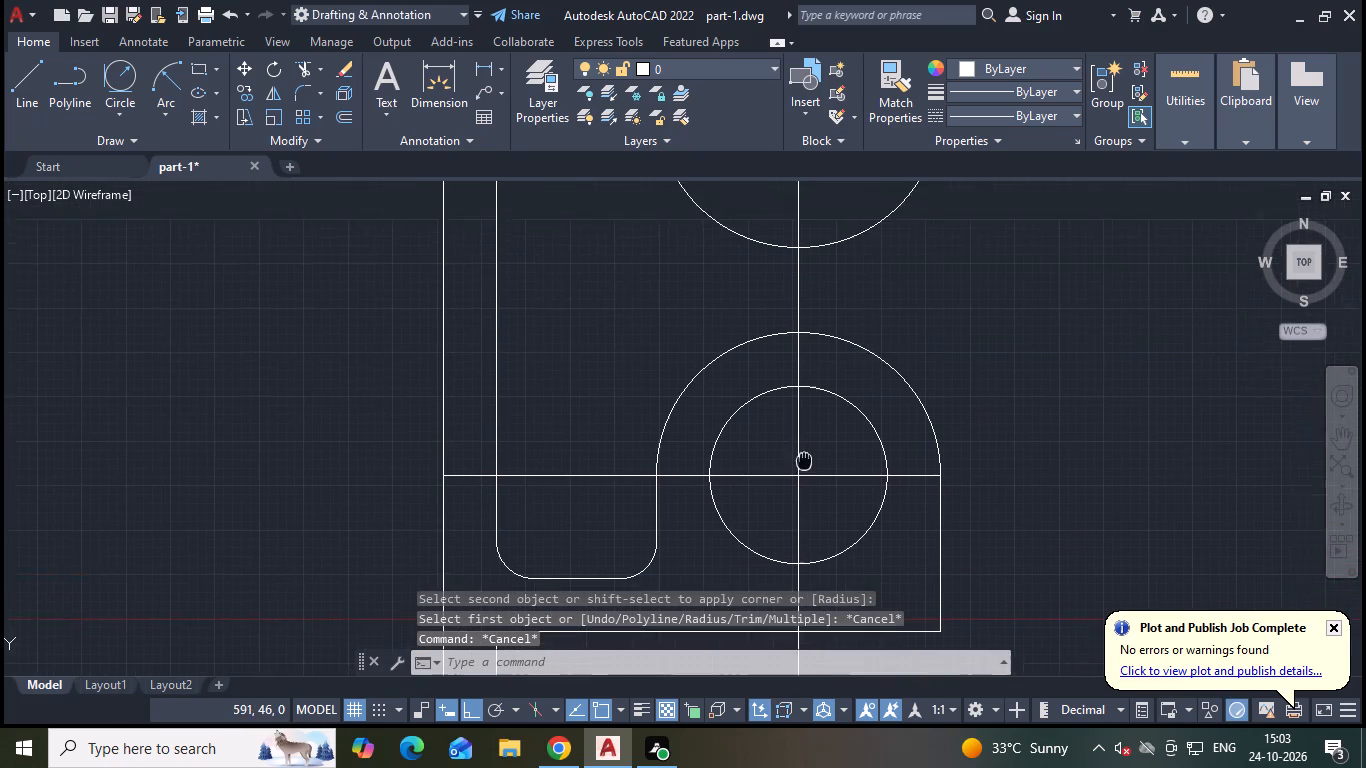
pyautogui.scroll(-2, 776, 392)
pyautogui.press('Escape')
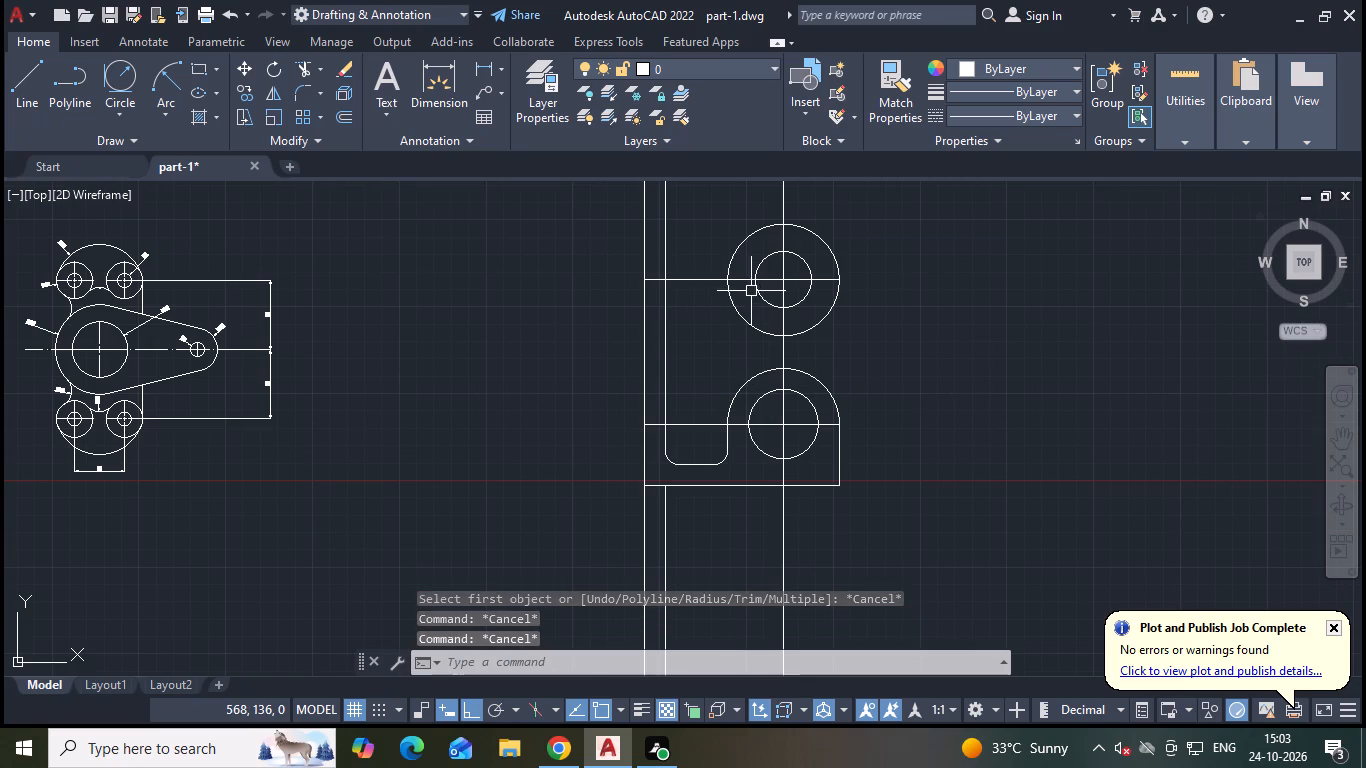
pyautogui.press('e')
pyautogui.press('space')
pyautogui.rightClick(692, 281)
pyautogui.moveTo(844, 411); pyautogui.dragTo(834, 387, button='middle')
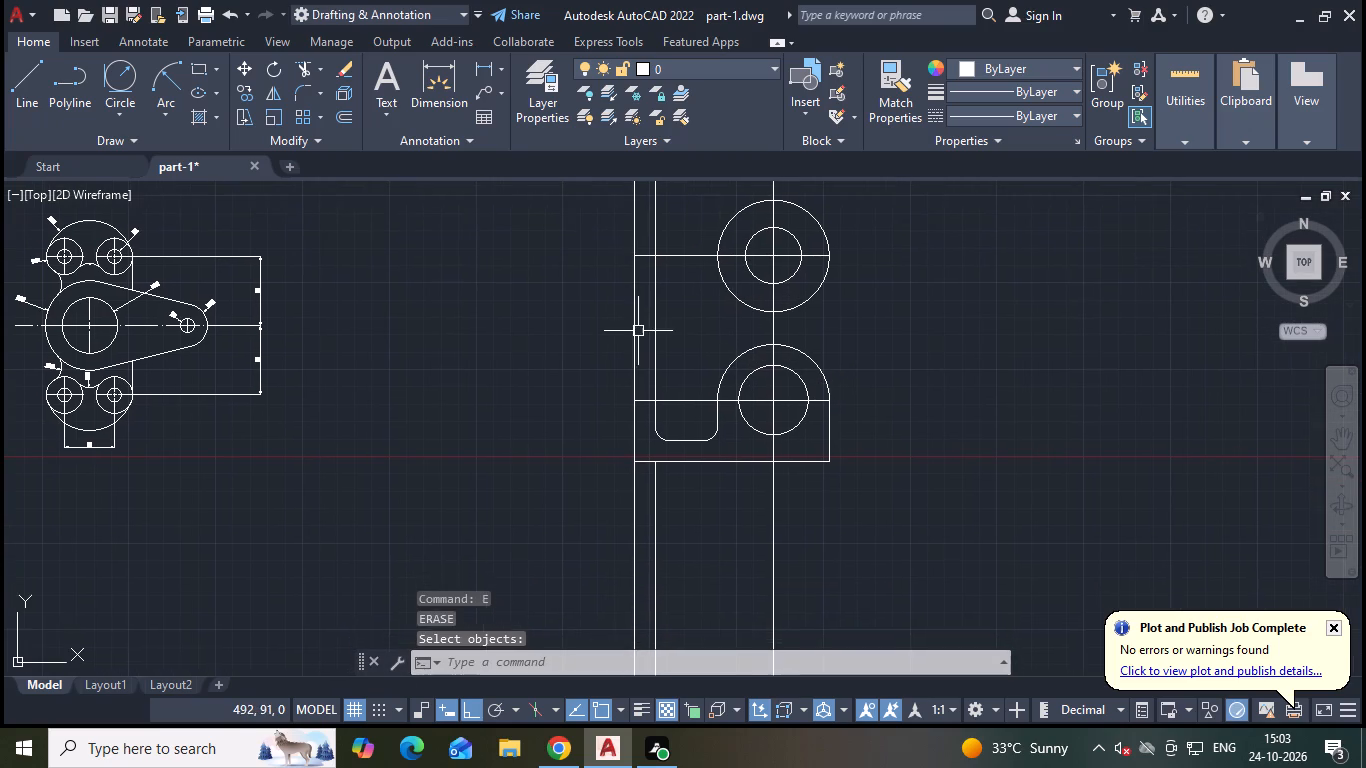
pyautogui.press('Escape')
# Draw a radius 20 circle tangent to the upper outer circle and the lower outer arc, on their wall-facing side.
pyautogui.press('c')
pyautogui.press('space')
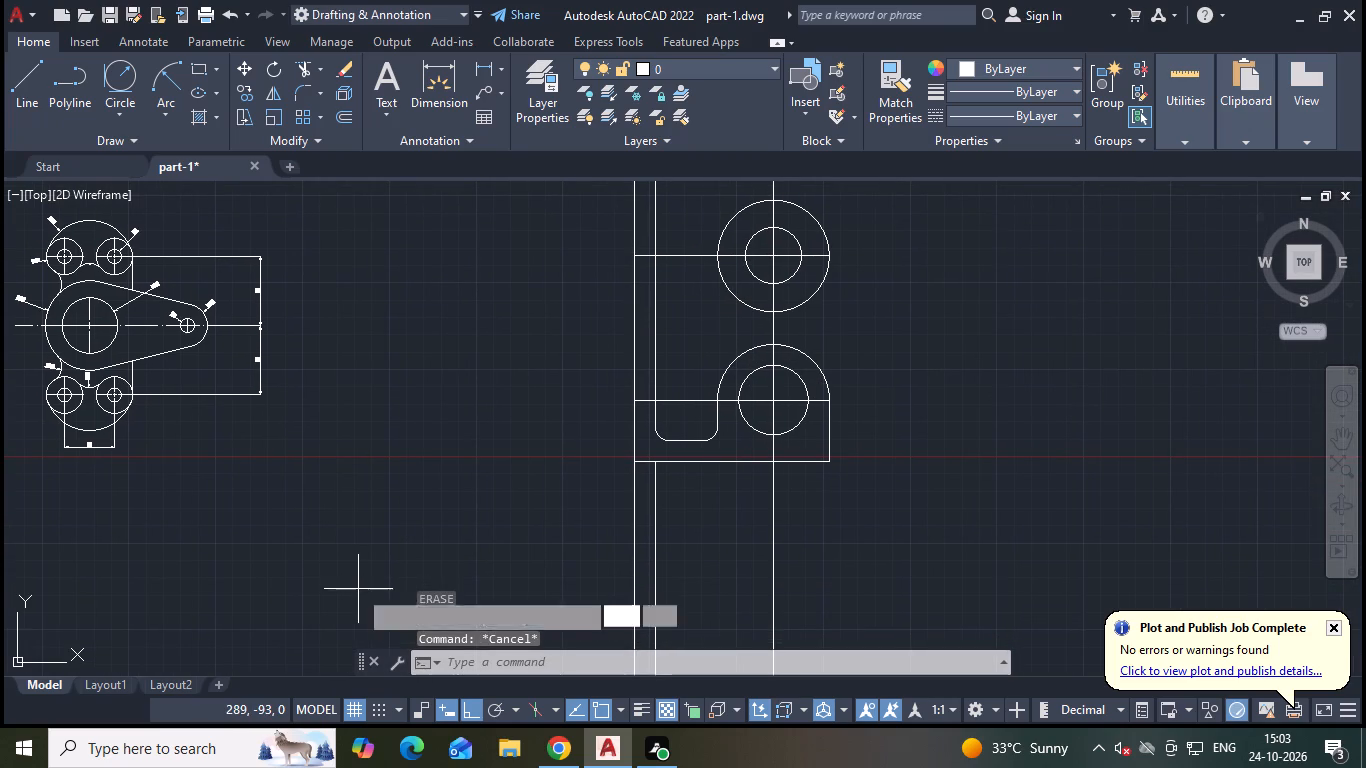
pyautogui.write('tt')
pyautogui.press('r')
pyautogui.press('space')
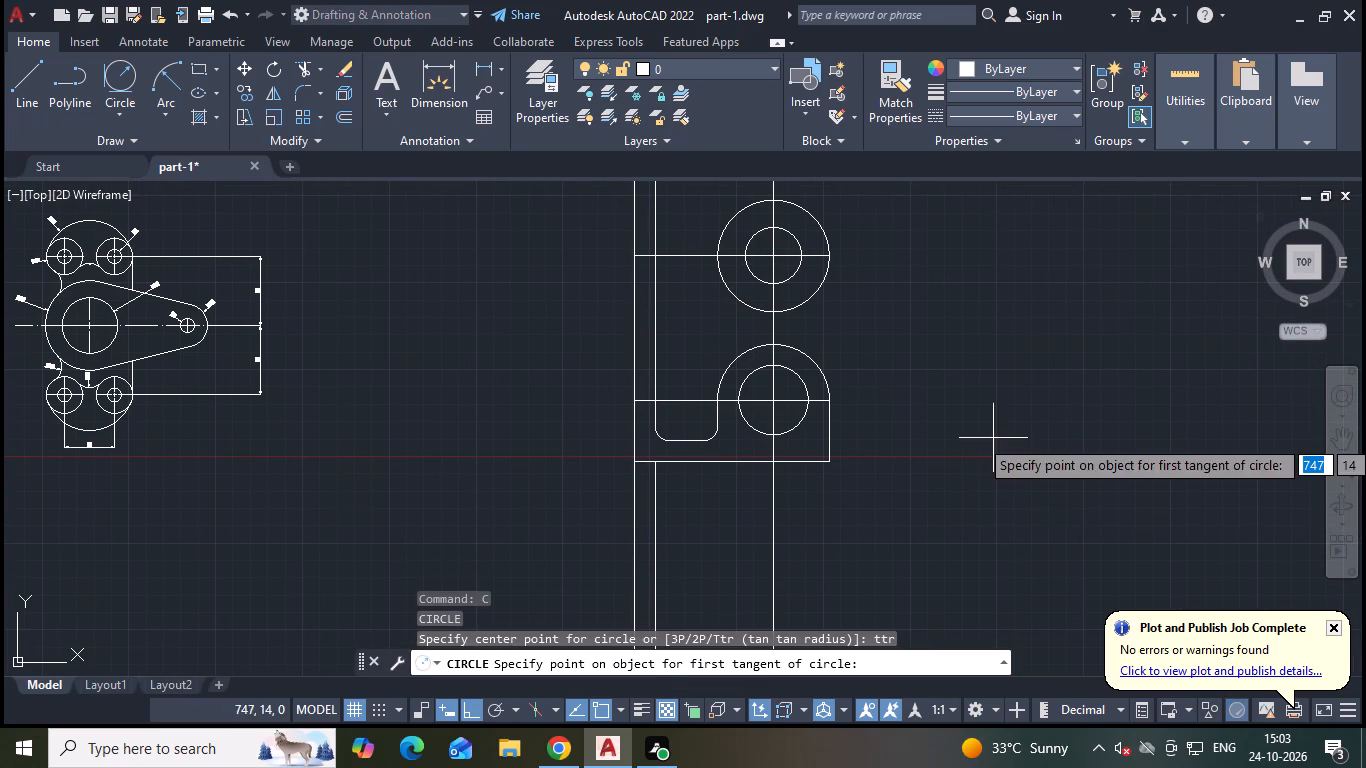
pyautogui.click(725, 292)
pyautogui.click(739, 361)
pyautogui.write('20')
pyautogui.press('Return')
pyautogui.press('Escape')
# Trim the outer part of the tangent circle, keeping only the concave arc joining the upper circle and lower arc.
pyautogui.middleClick(746, 324)
pyautogui.middleClick(746, 324)
pyautogui.press('t')
pyautogui.press('r')
pyautogui.press('space')
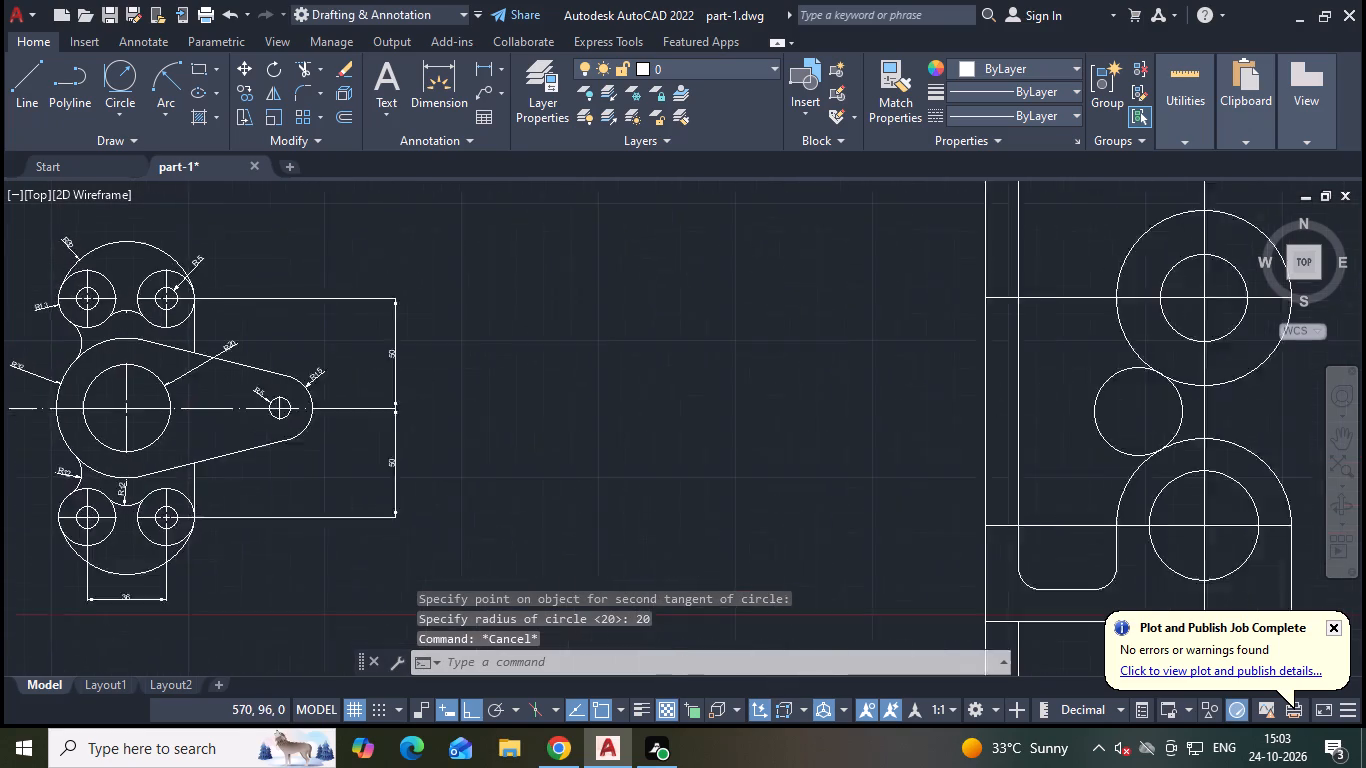
pyautogui.moveTo(783, 286); pyautogui.dragTo(253, 269, button='middle')
pyautogui.click(723, 378)
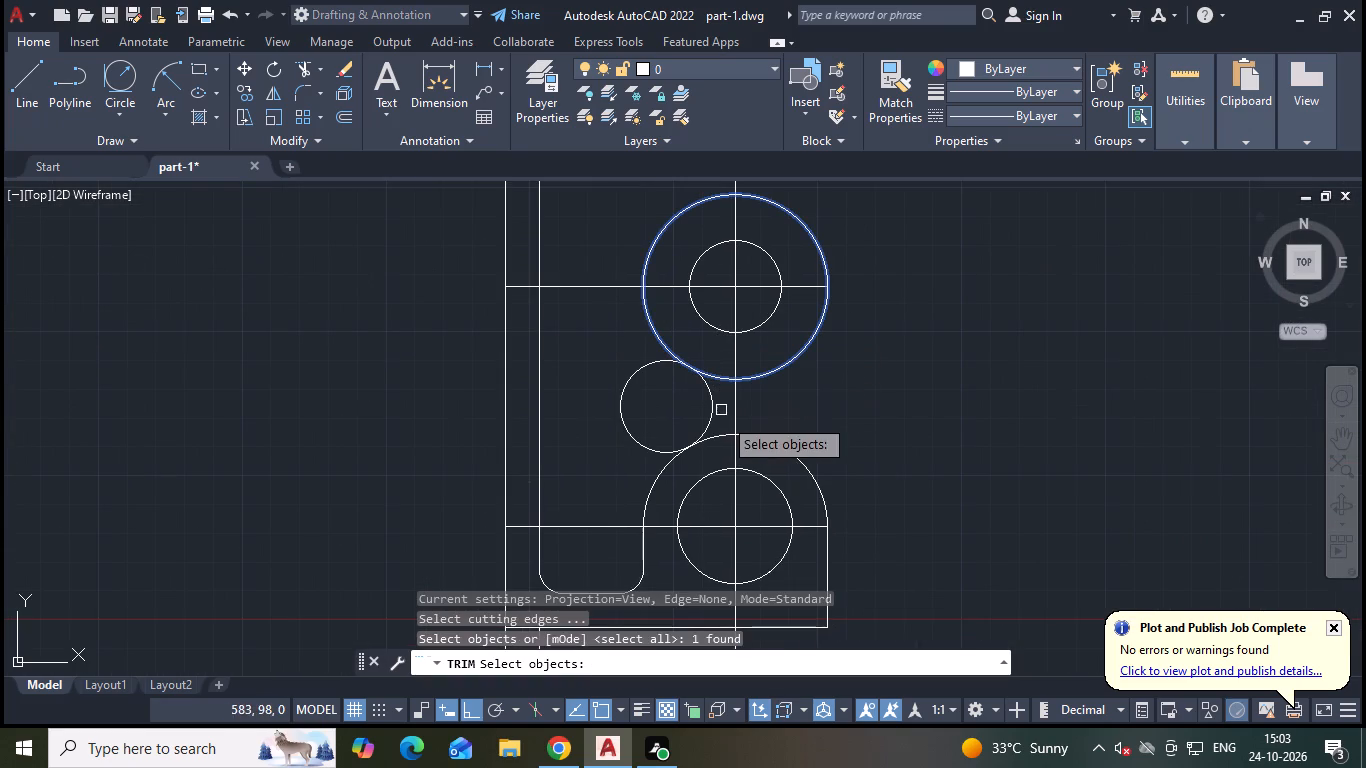
pyautogui.click(726, 437)
pyautogui.press('space')
pyautogui.click(561, 386)
pyautogui.click(642, 412)
pyautogui.press('Escape')
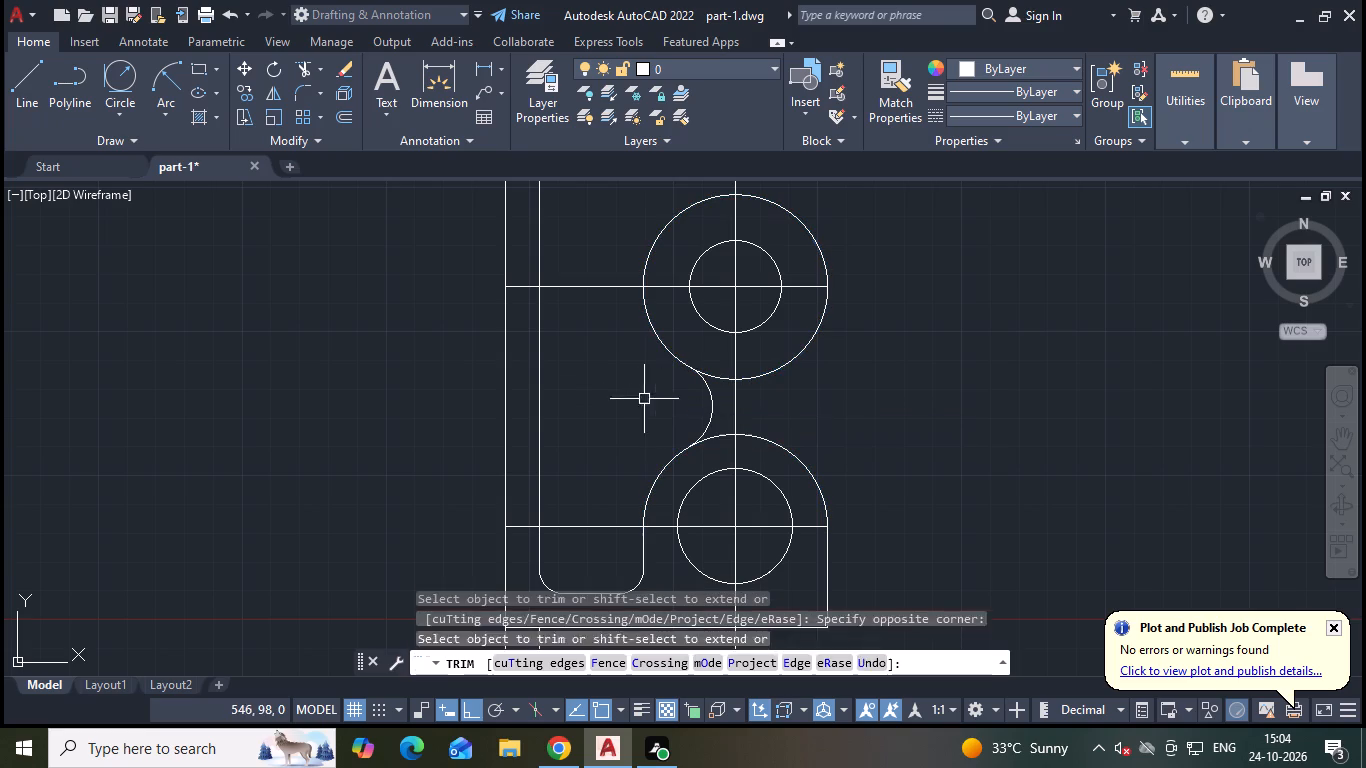
pyautogui.press('Escape')
pyautogui.press('Escape')
# Mirror the concave connecting arc about the circles' vertical centre line, keeping the source arc.
pyautogui.click(717, 399)
pyautogui.click(683, 392)
pyautogui.write('mi')
pyautogui.press('space')
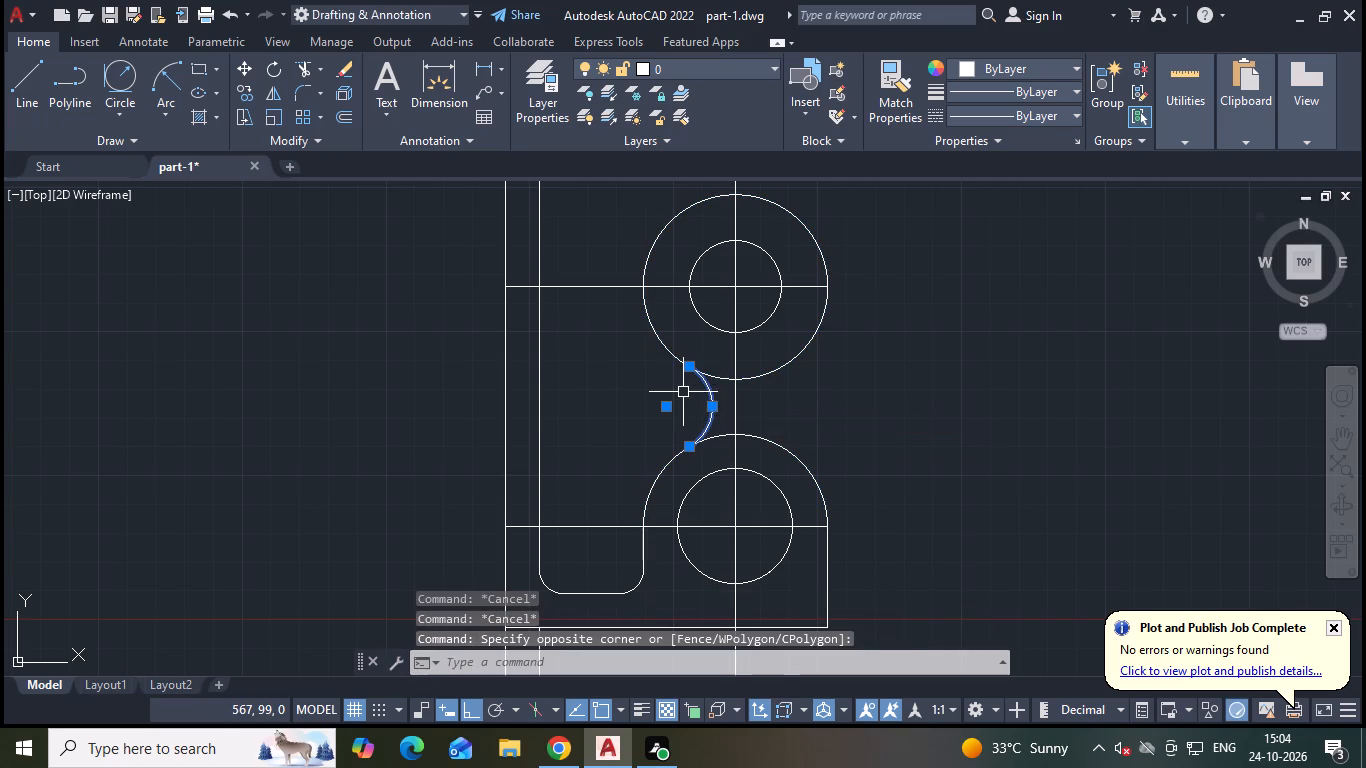
pyautogui.click(732, 433)
pyautogui.click(718, 367)
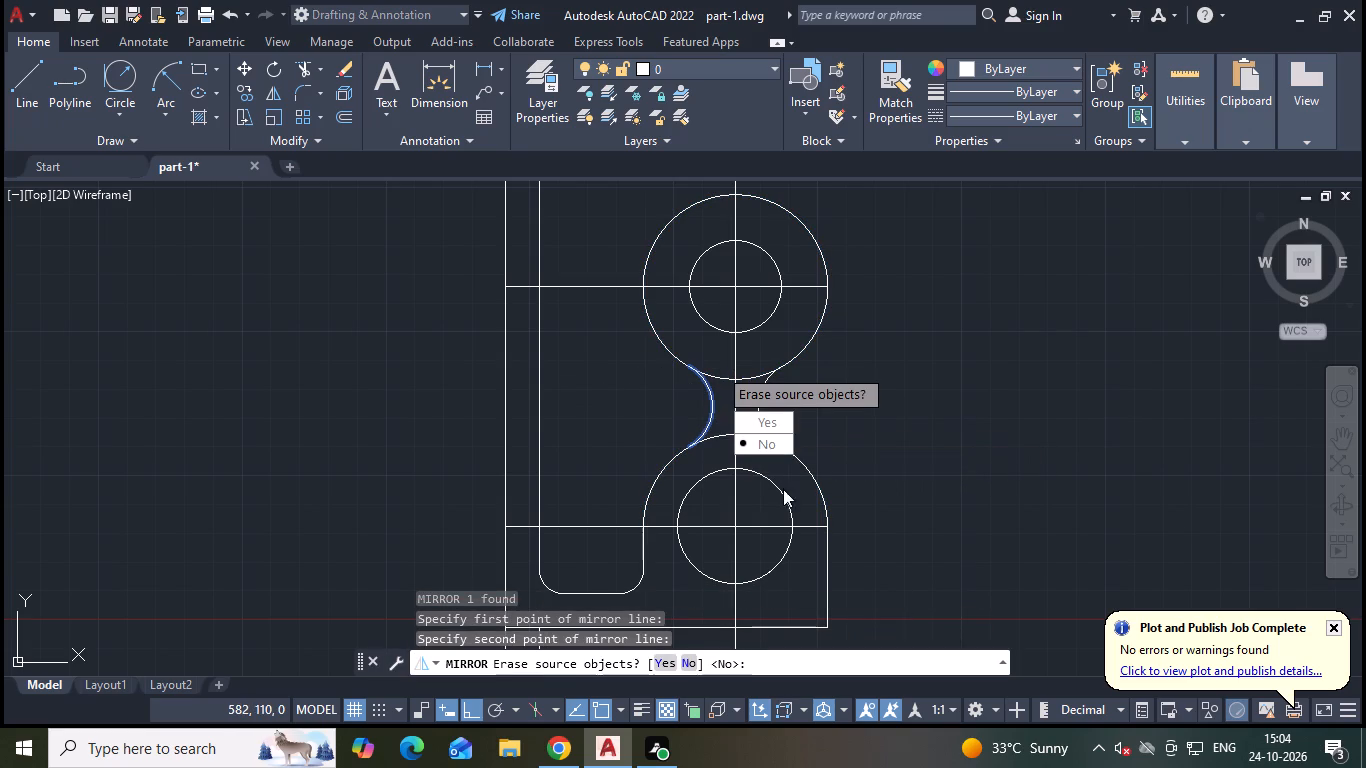
pyautogui.moveTo(764, 447); pyautogui.dragTo(717, 367)
pyautogui.press('Escape')
pyautogui.middleClick(709, 376)
pyautogui.press('Escape')
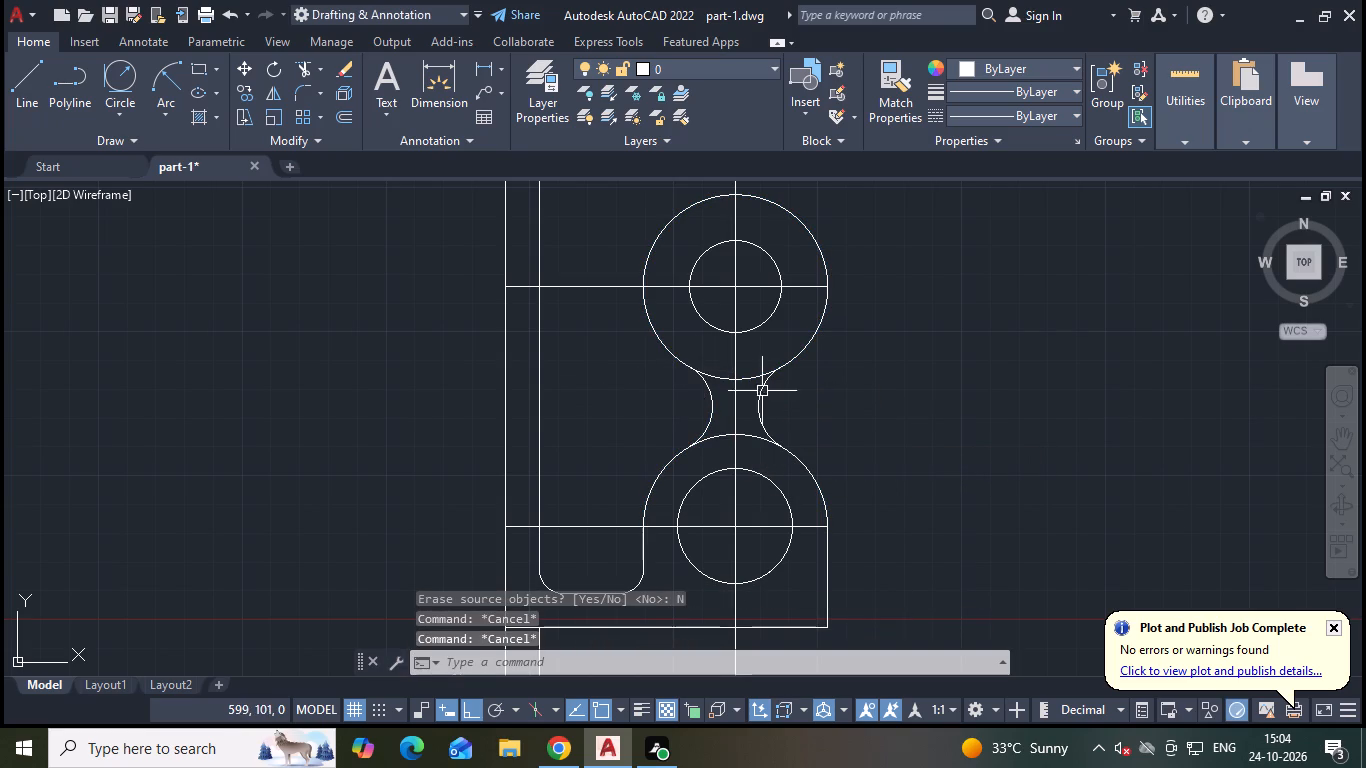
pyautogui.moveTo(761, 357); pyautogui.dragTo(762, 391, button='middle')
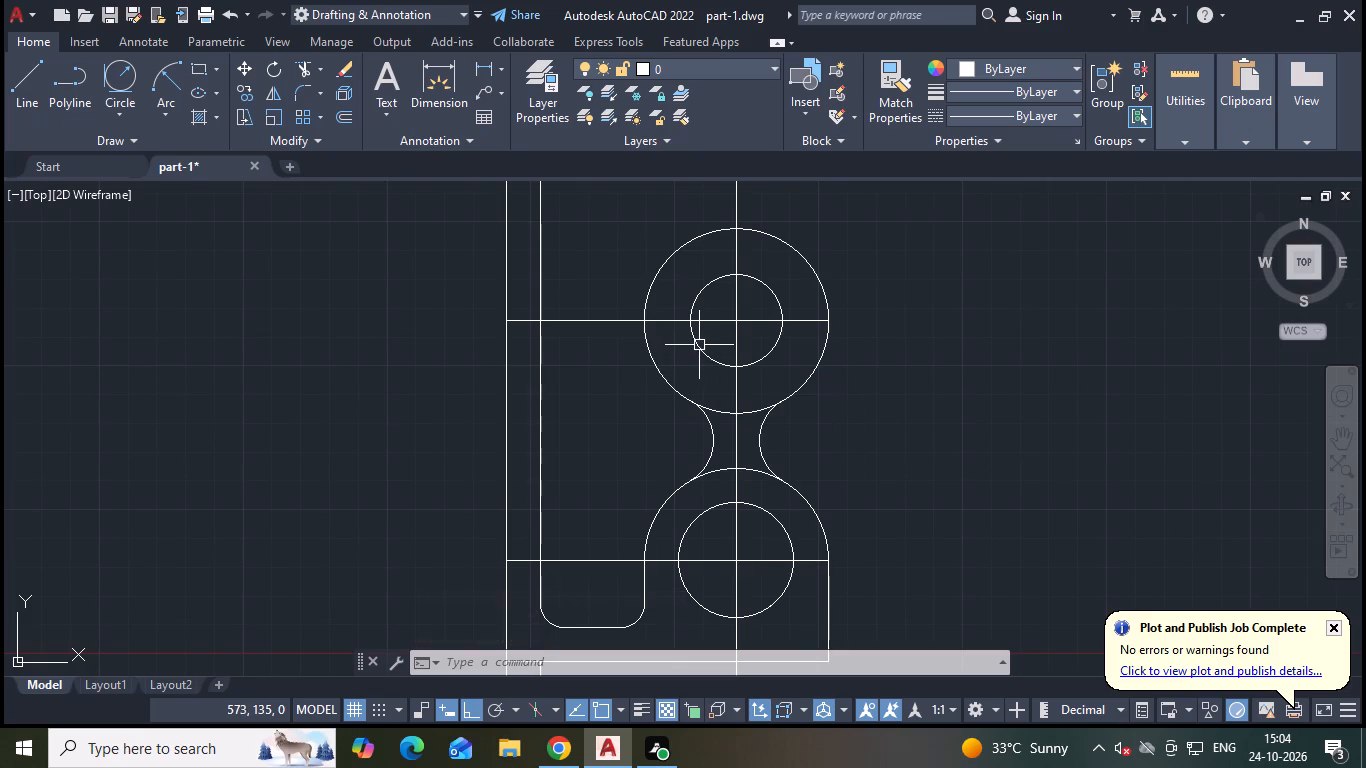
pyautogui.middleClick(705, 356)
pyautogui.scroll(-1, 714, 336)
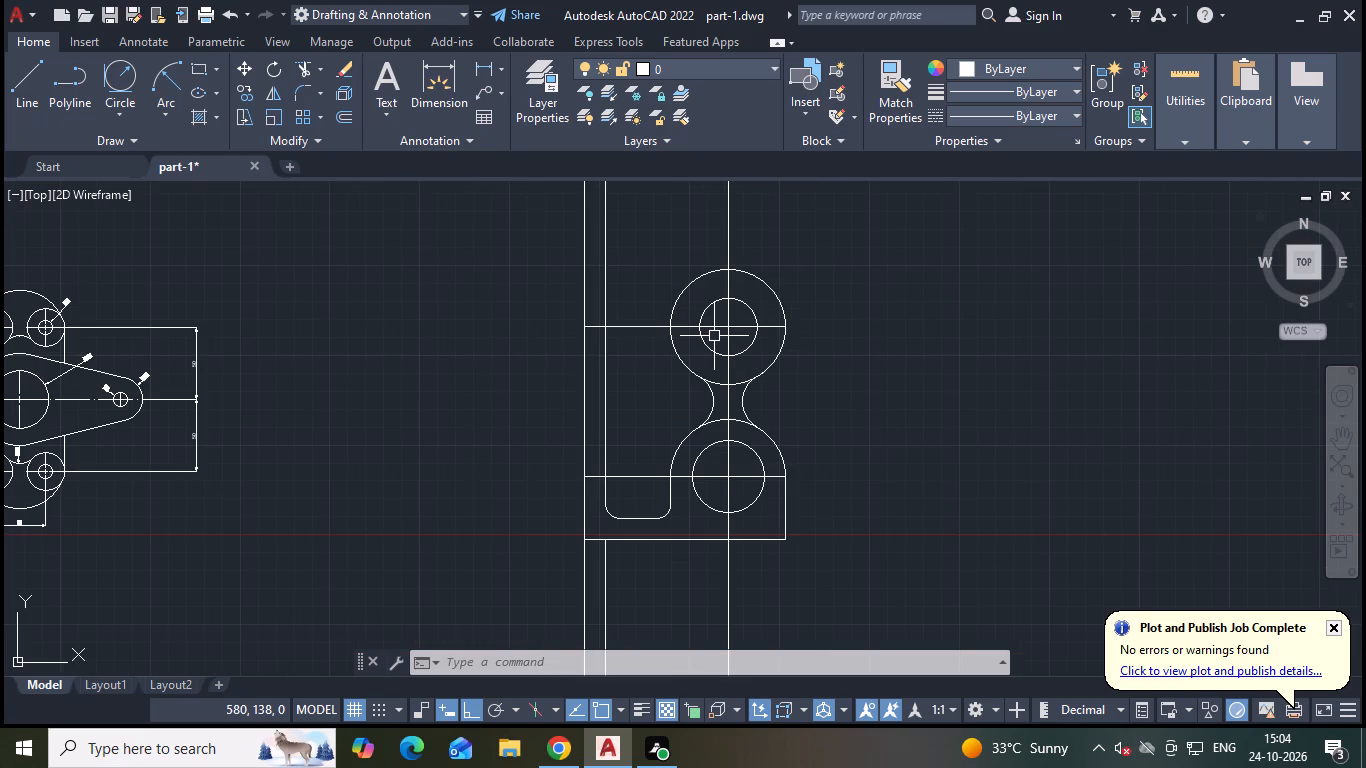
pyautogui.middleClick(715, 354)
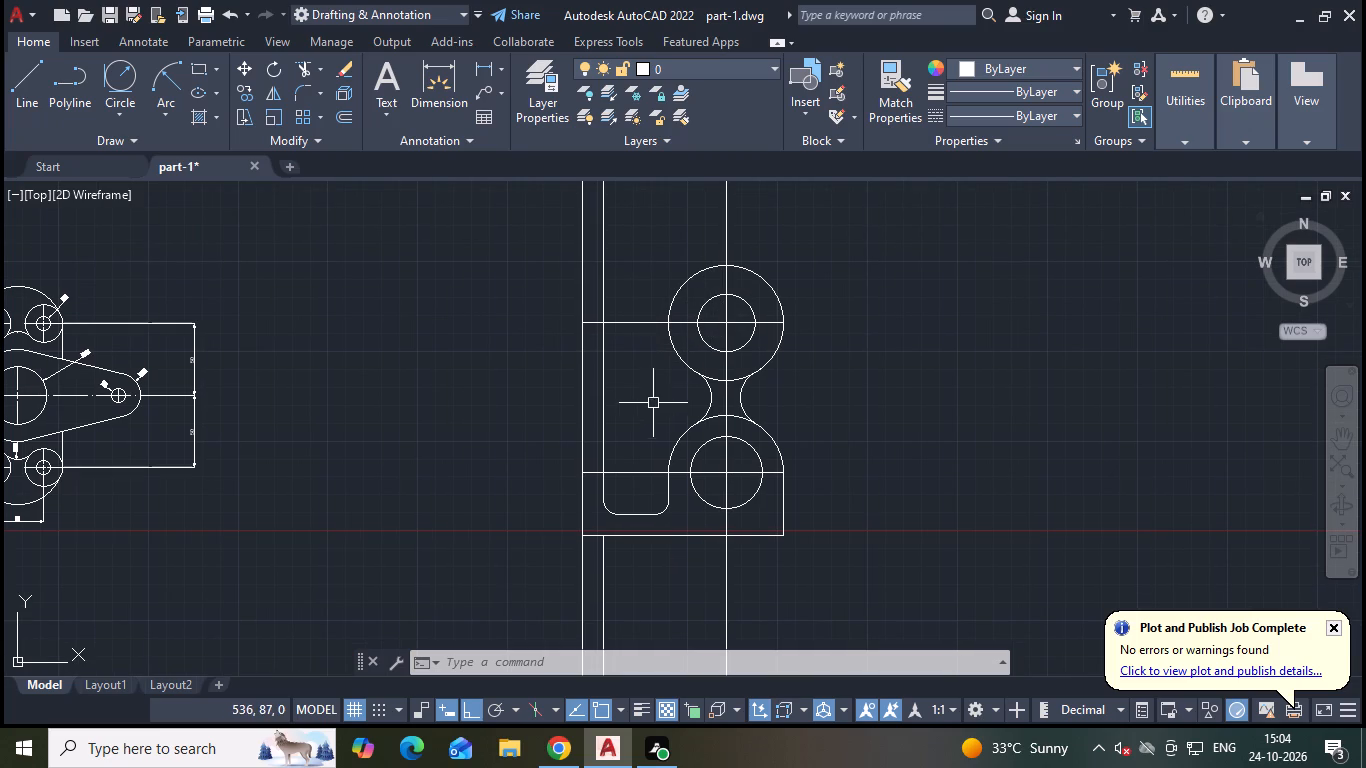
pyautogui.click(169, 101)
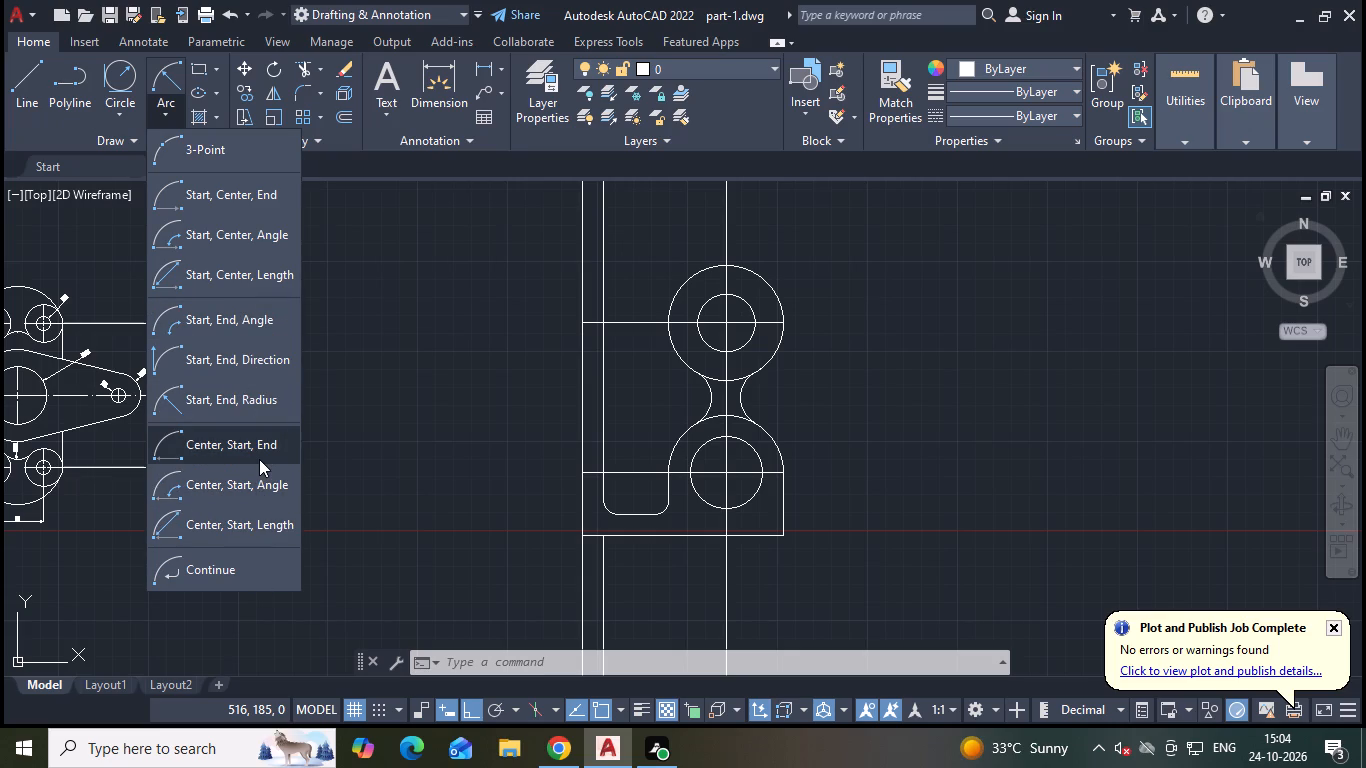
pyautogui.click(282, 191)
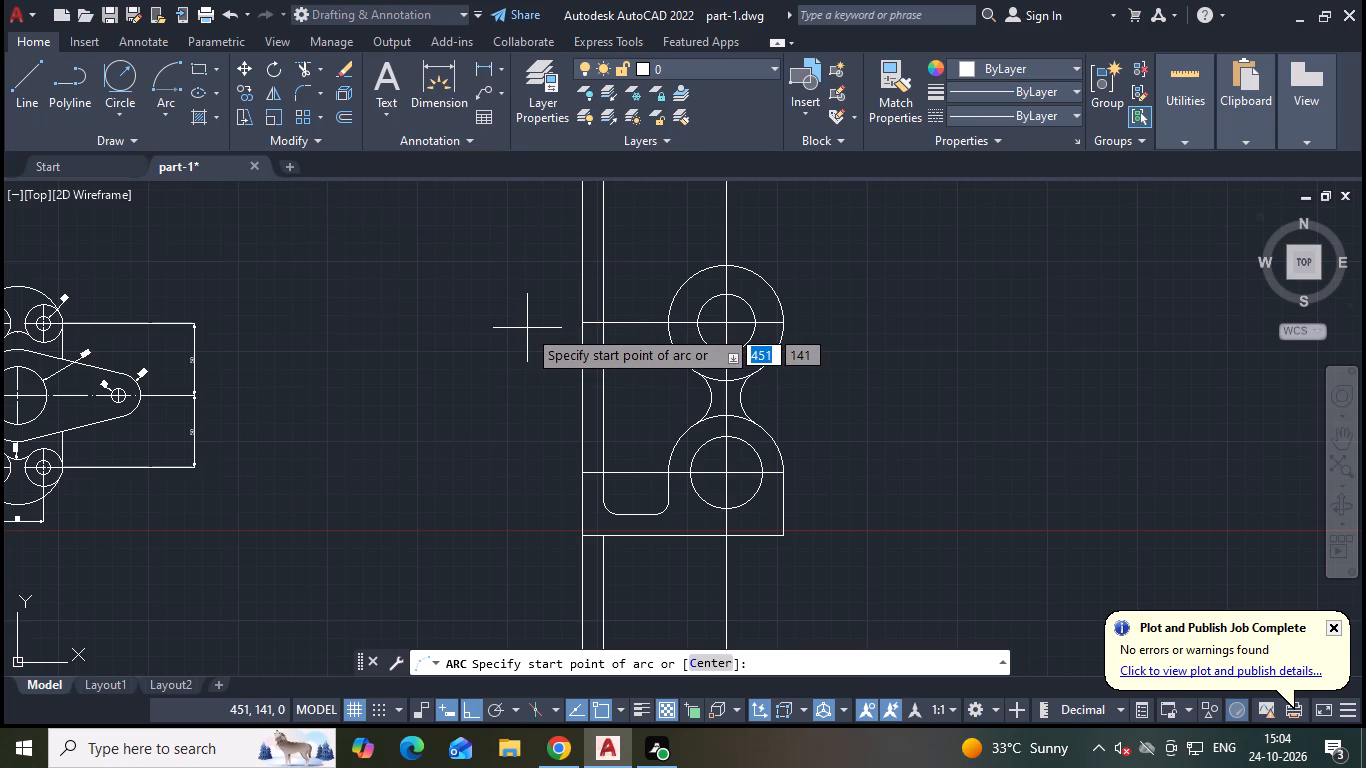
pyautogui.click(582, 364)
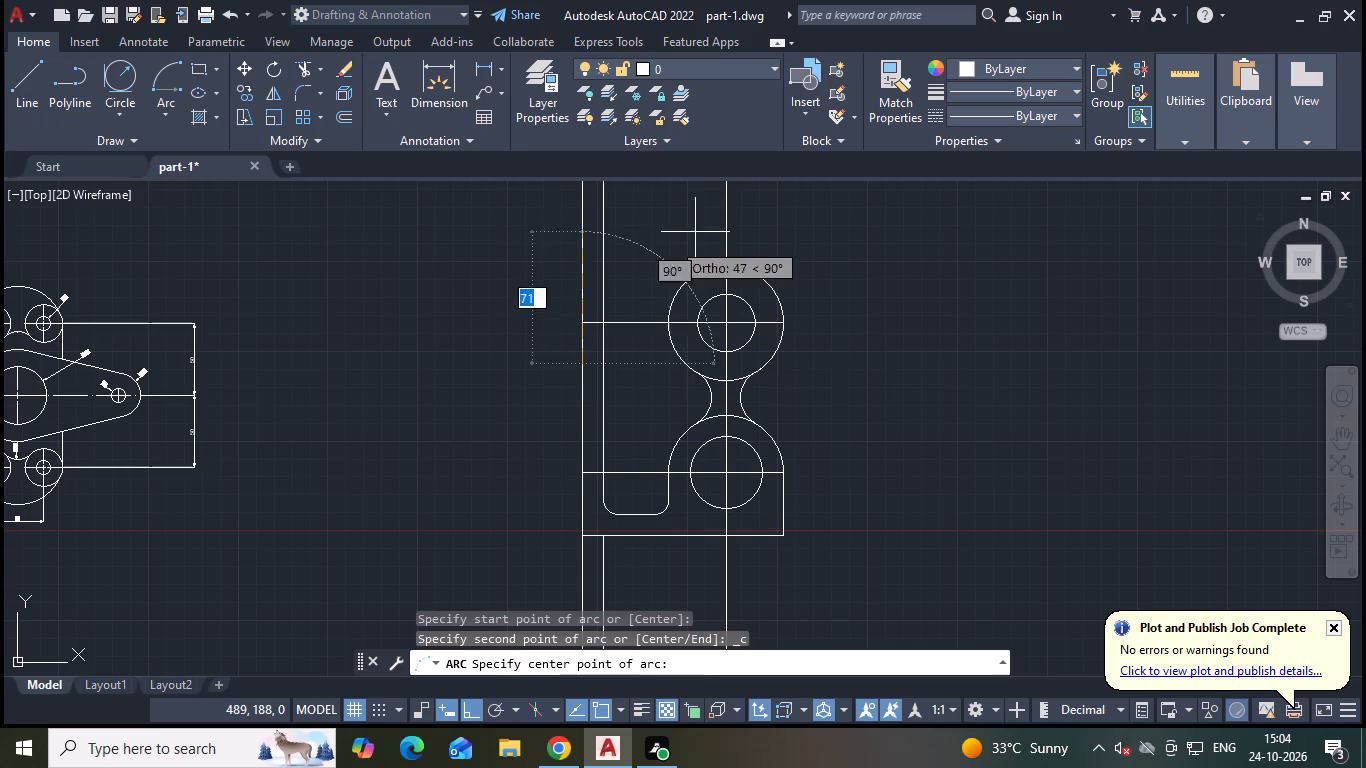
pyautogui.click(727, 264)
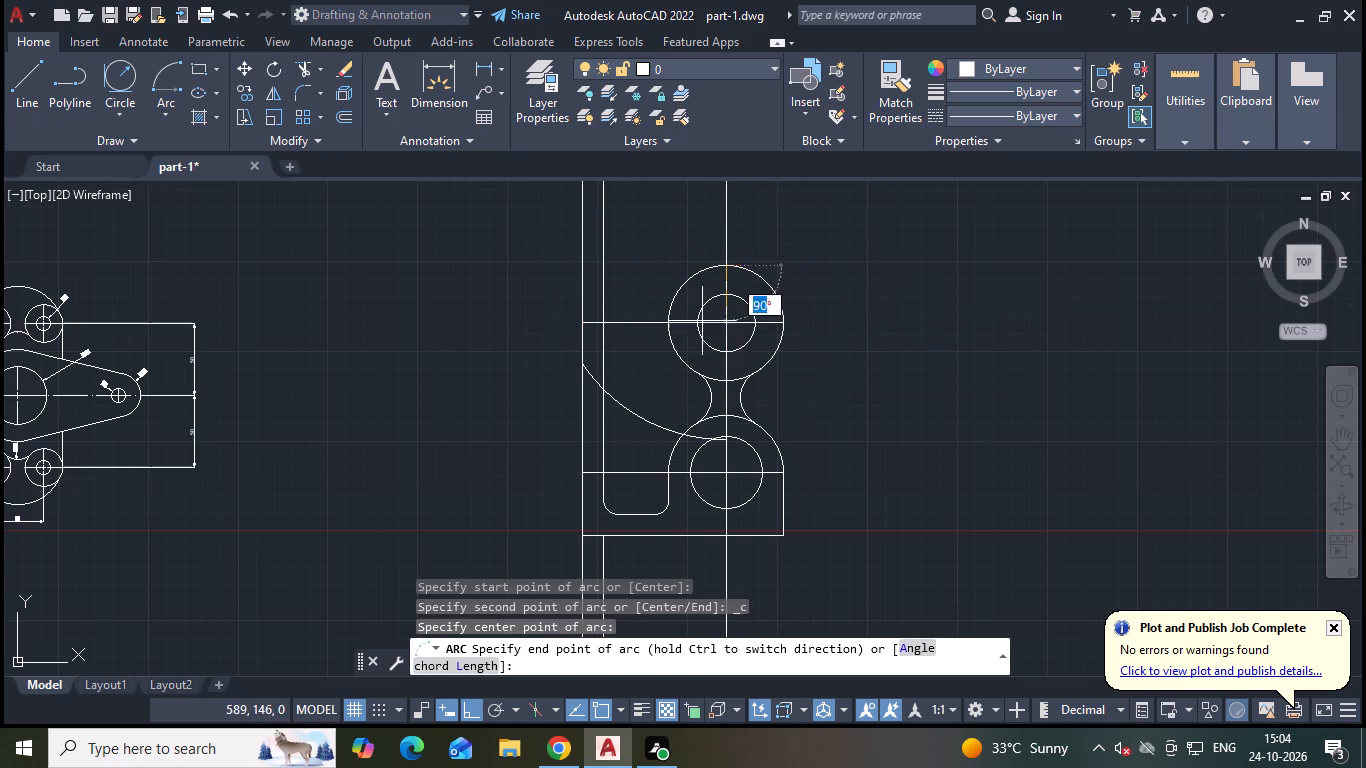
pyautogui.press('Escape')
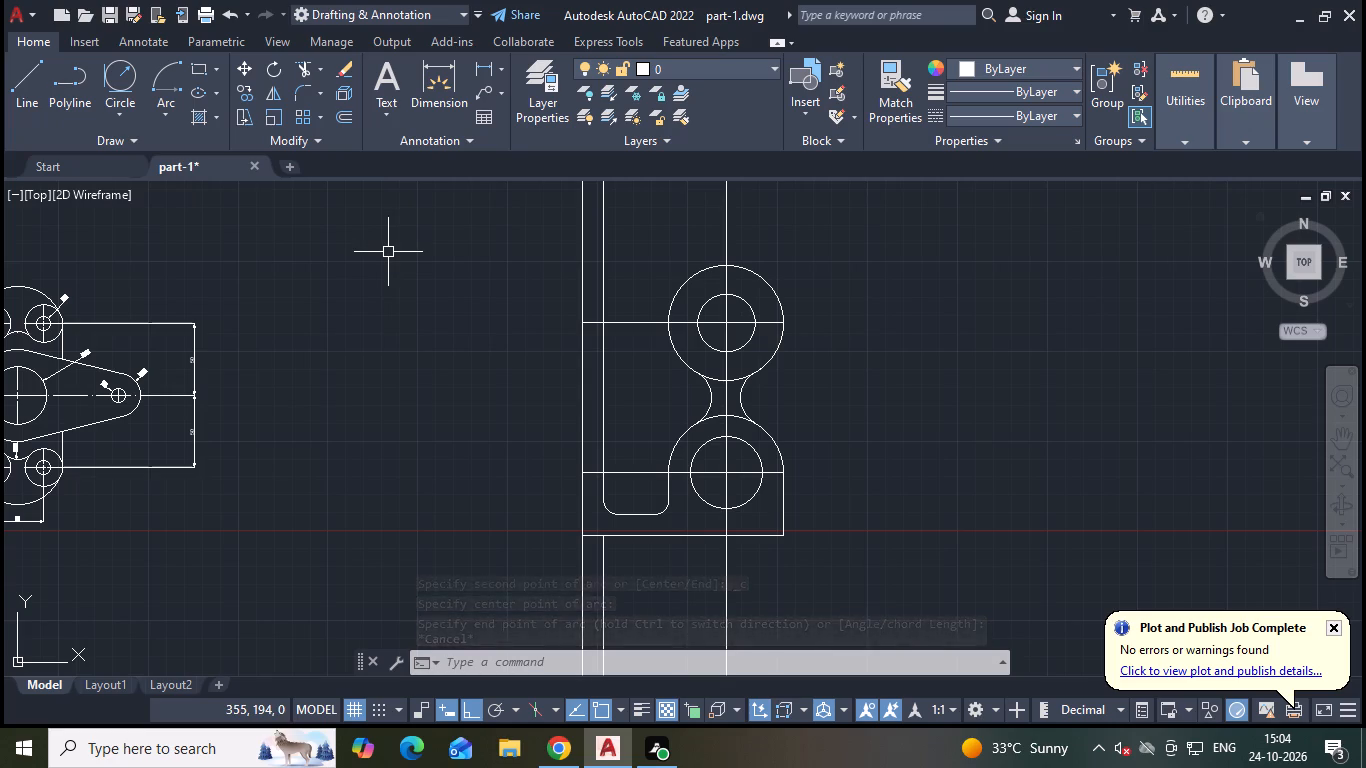
# Draw a radius 105 circle tangent to the upper outer circle and the outer left wall line.
pyautogui.click(107, 77)
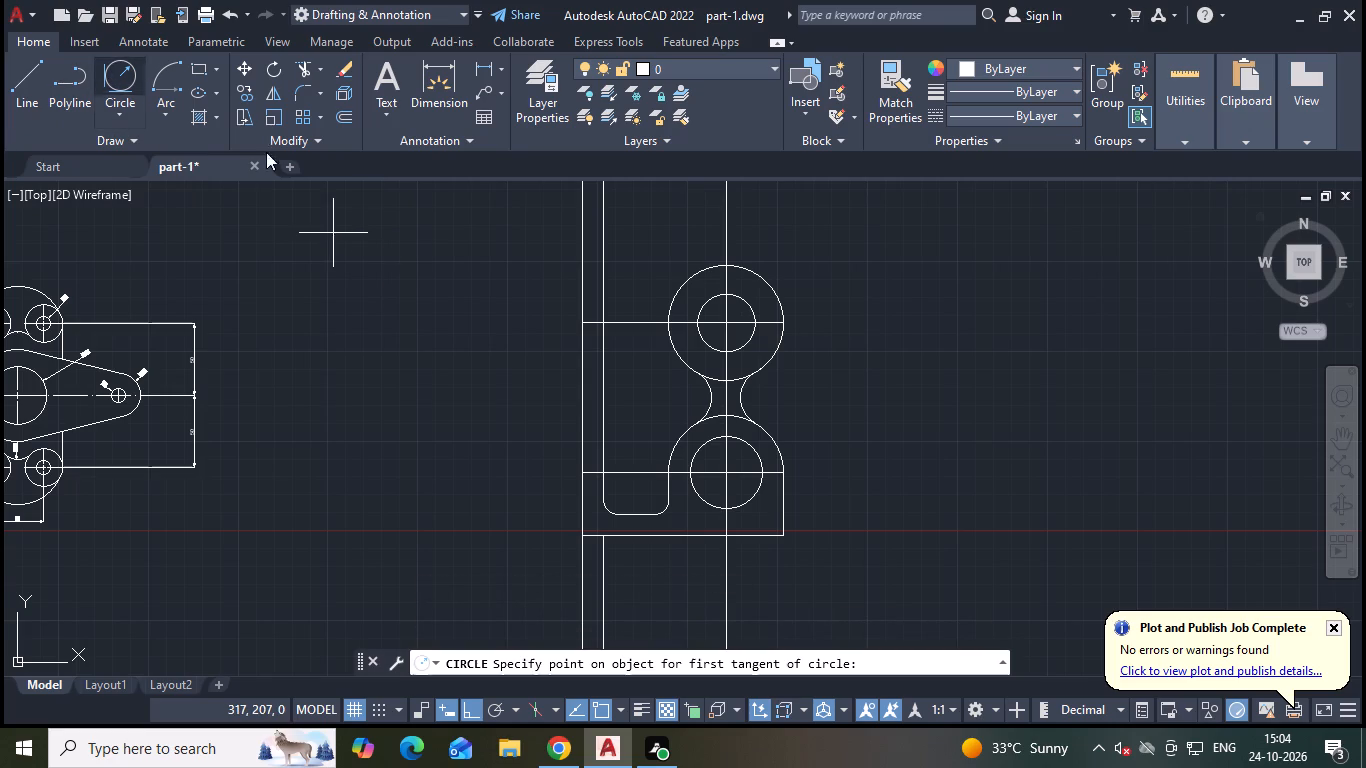
pyautogui.click(689, 283)
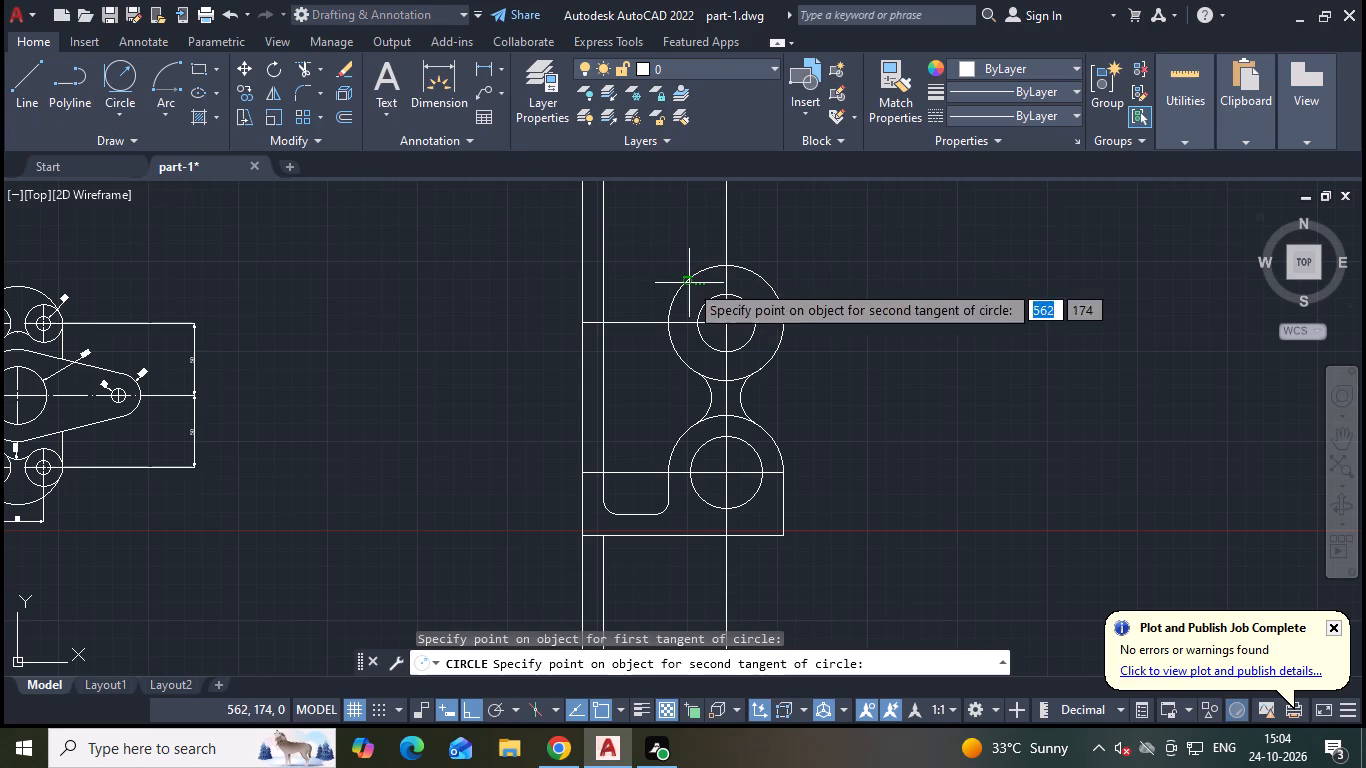
pyautogui.click(580, 384)
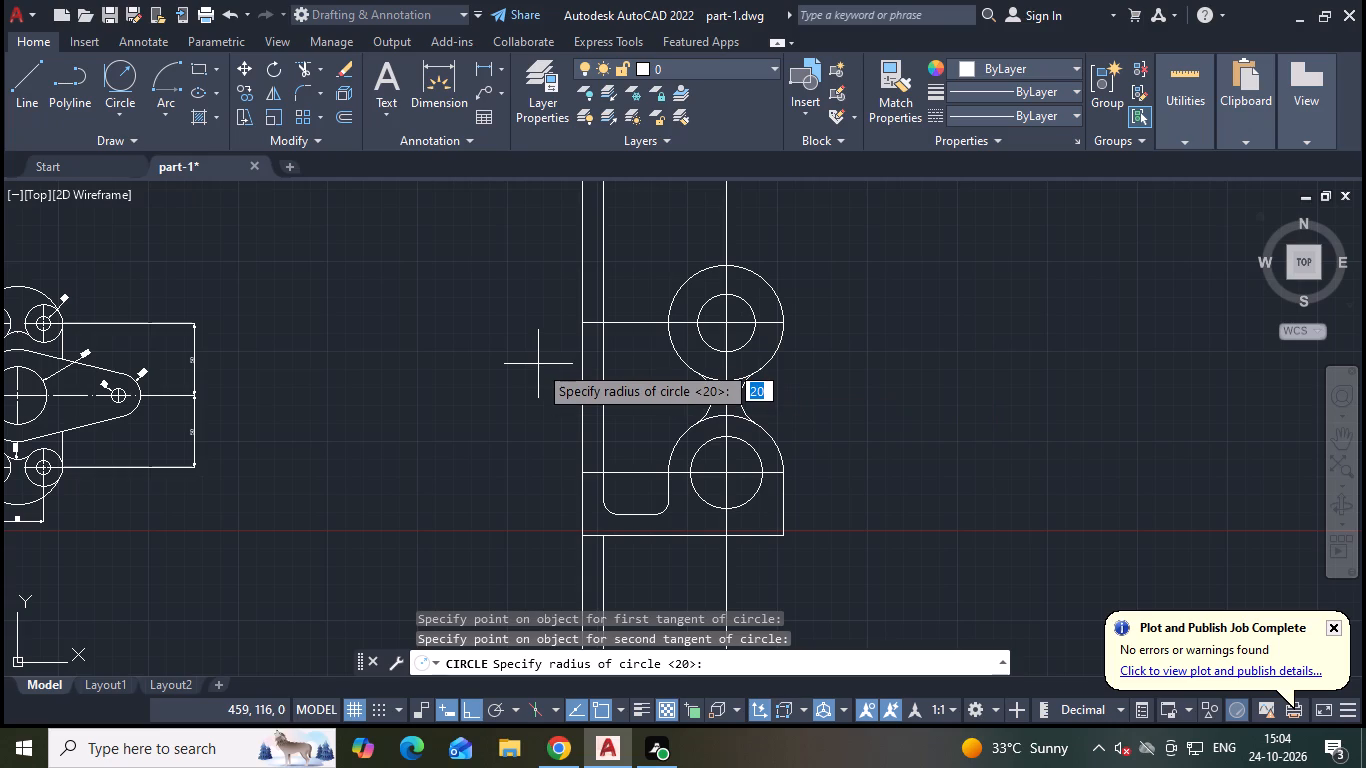
pyautogui.write('105')
pyautogui.press('Return')
pyautogui.press('Escape')
pyautogui.press('Escape')
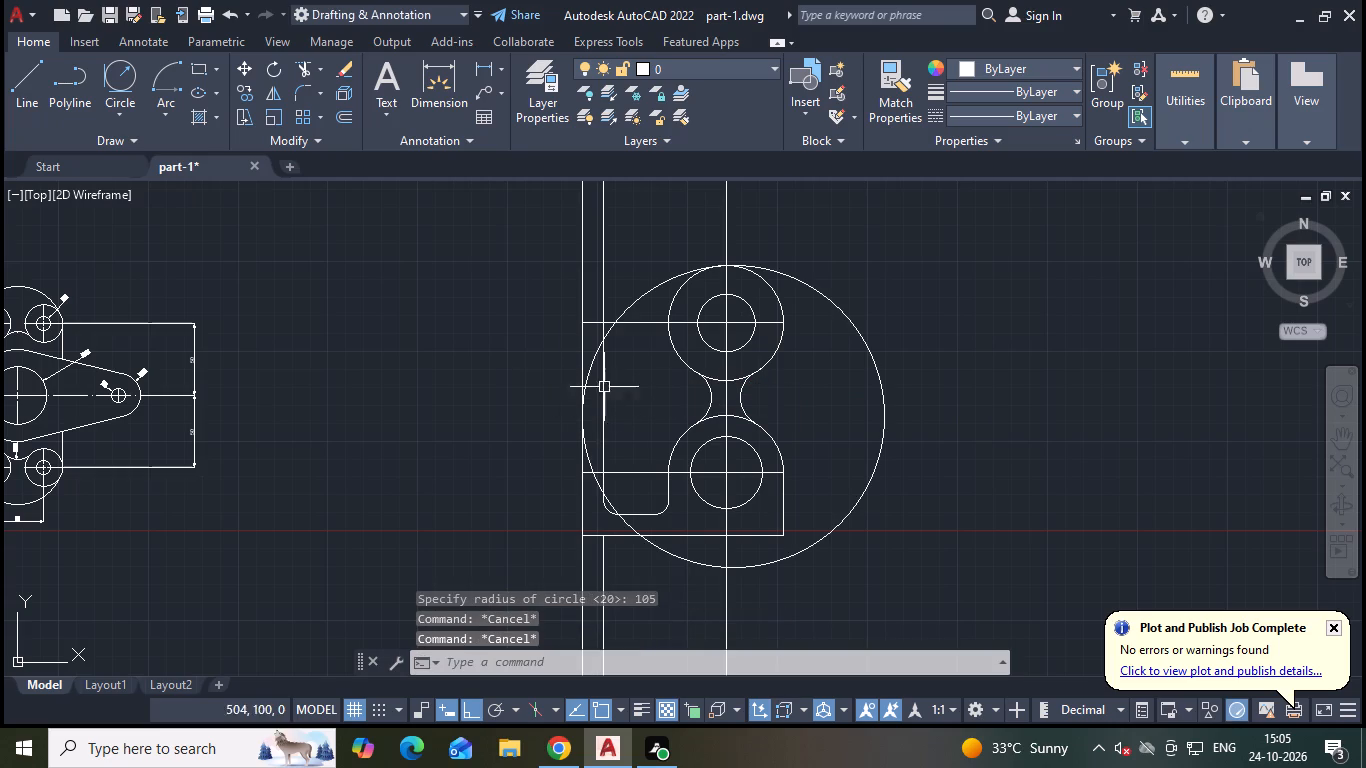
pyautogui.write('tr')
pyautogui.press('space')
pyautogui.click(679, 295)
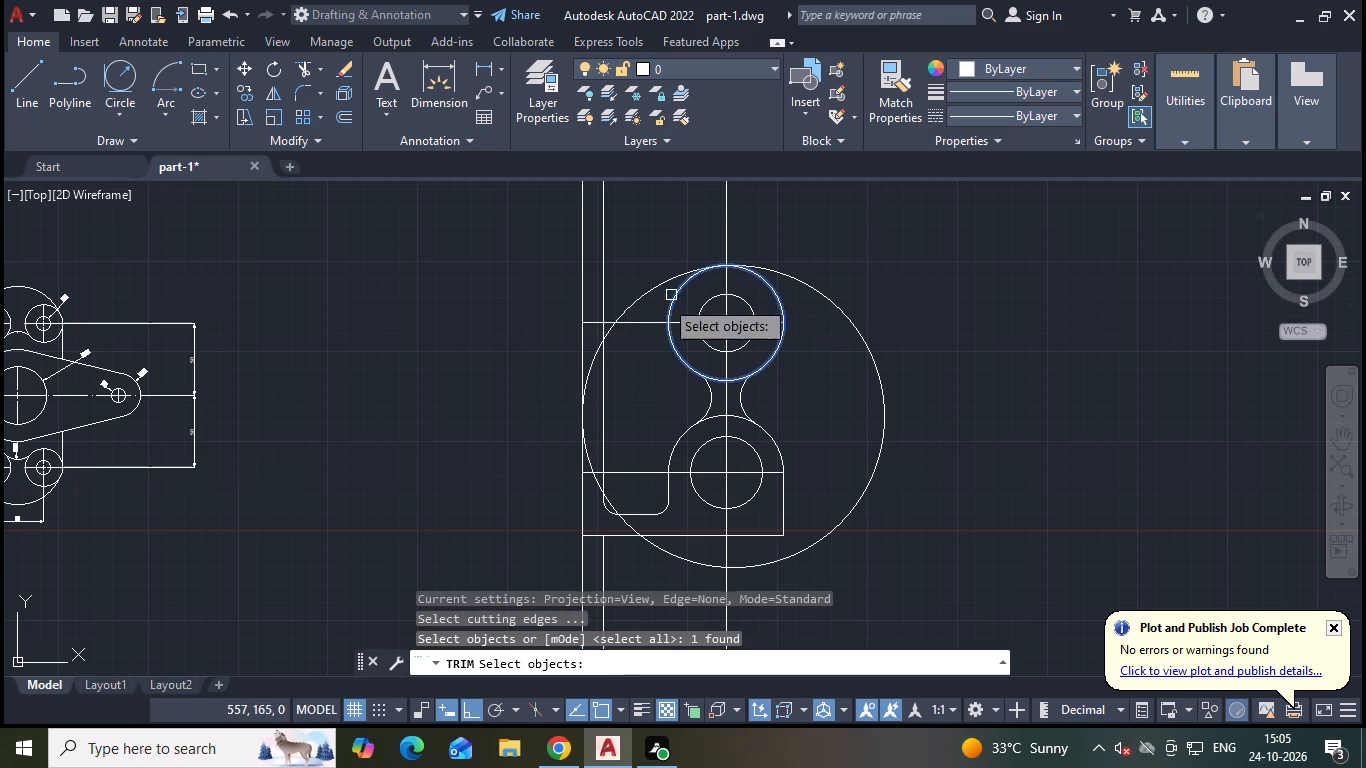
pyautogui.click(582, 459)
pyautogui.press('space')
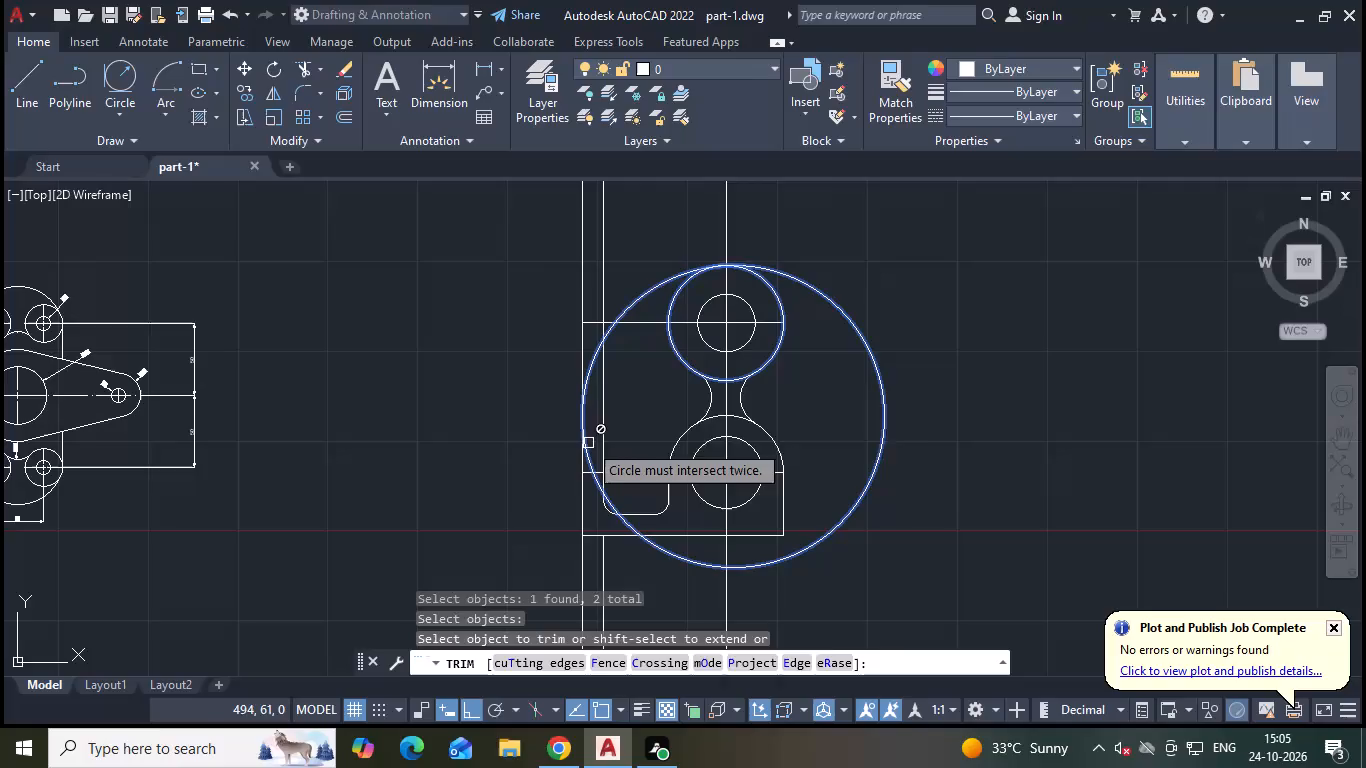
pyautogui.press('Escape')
# Trim the radius 105 circle between the upper outer circle and outer wall line, keeping only the wall-side upper arc.
pyautogui.press('space')
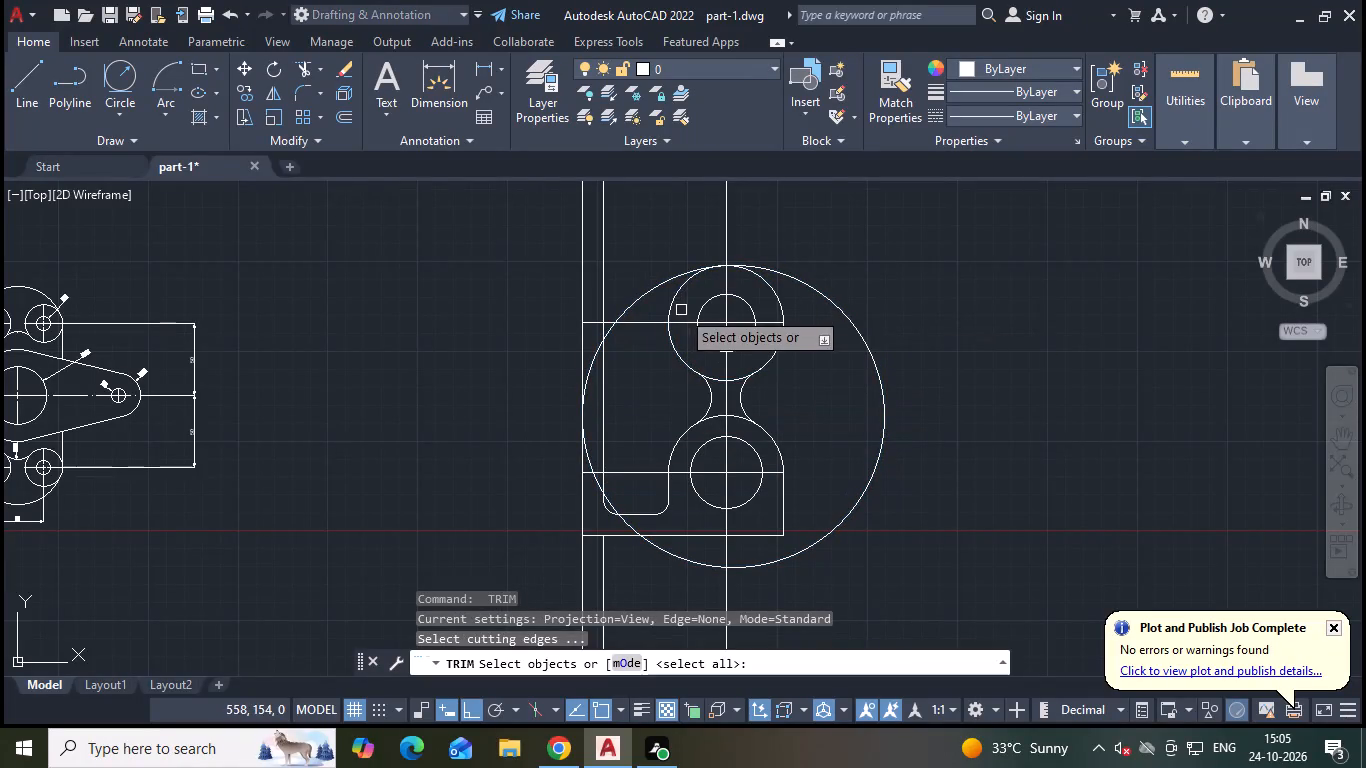
pyautogui.click(678, 298)
pyautogui.click(580, 464)
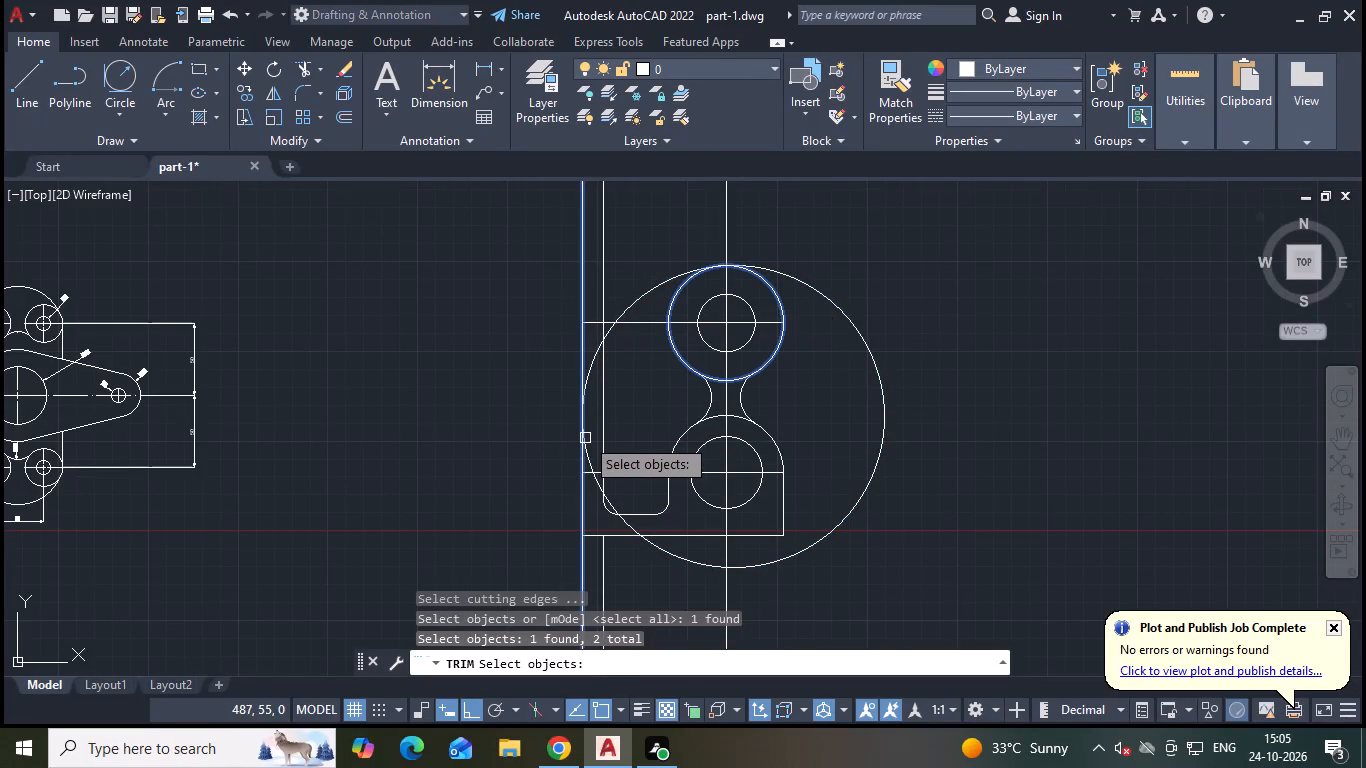
pyautogui.press('space')
pyautogui.click(591, 455)
pyautogui.press('Escape')
pyautogui.press('Escape')
pyautogui.press('Escape')
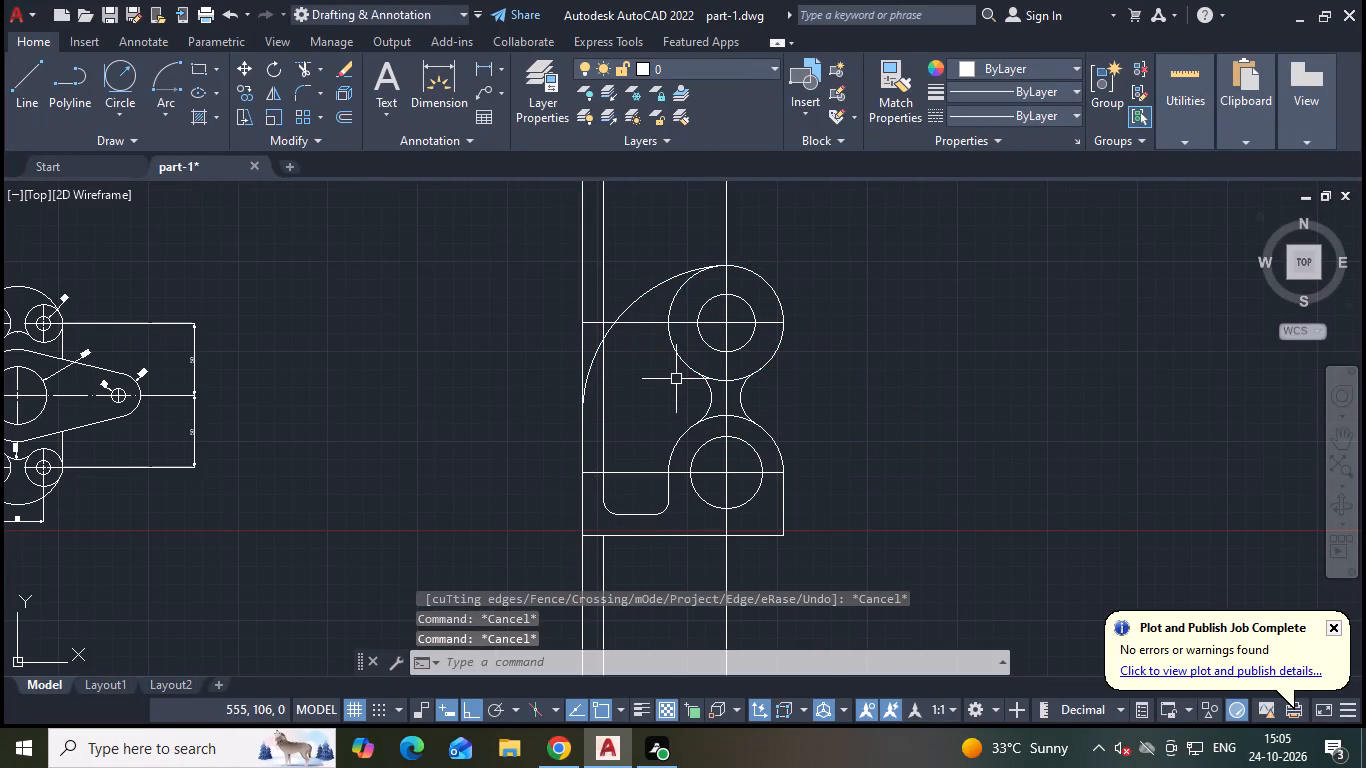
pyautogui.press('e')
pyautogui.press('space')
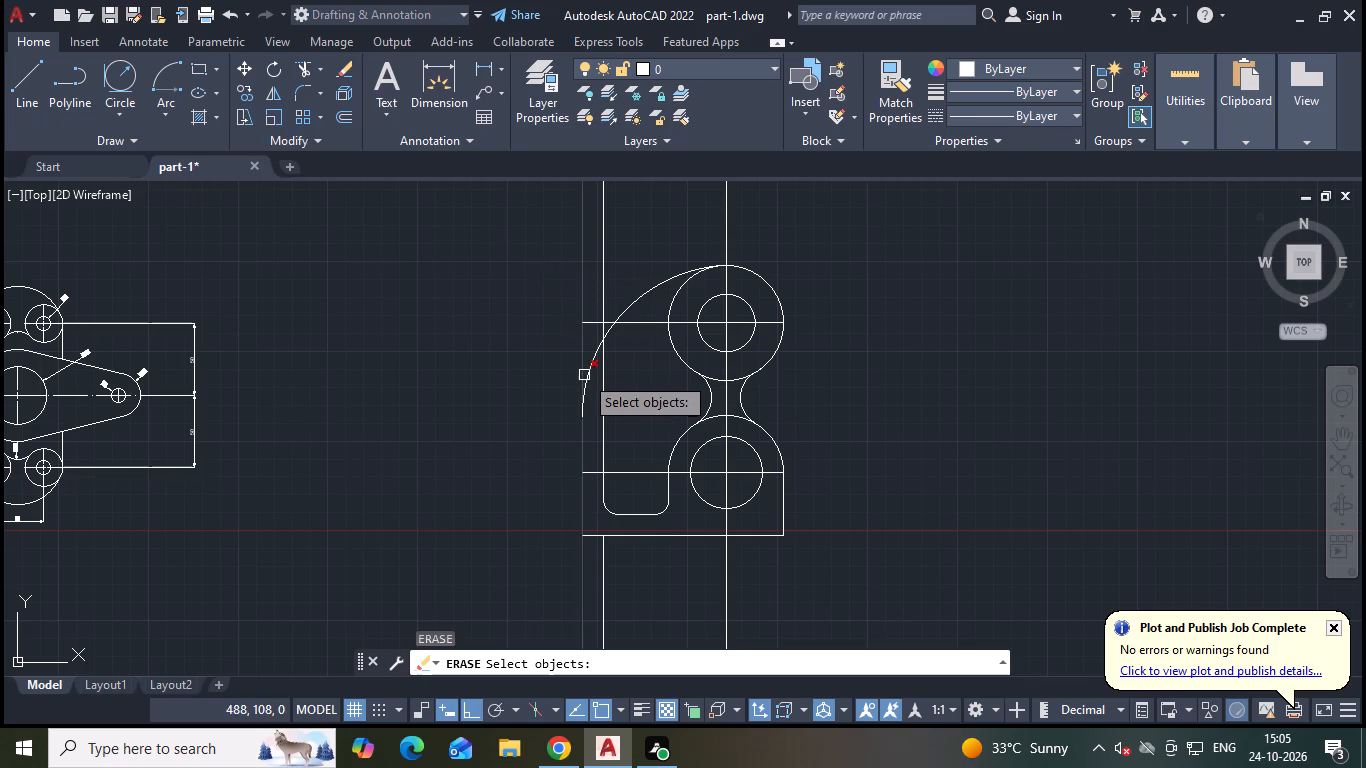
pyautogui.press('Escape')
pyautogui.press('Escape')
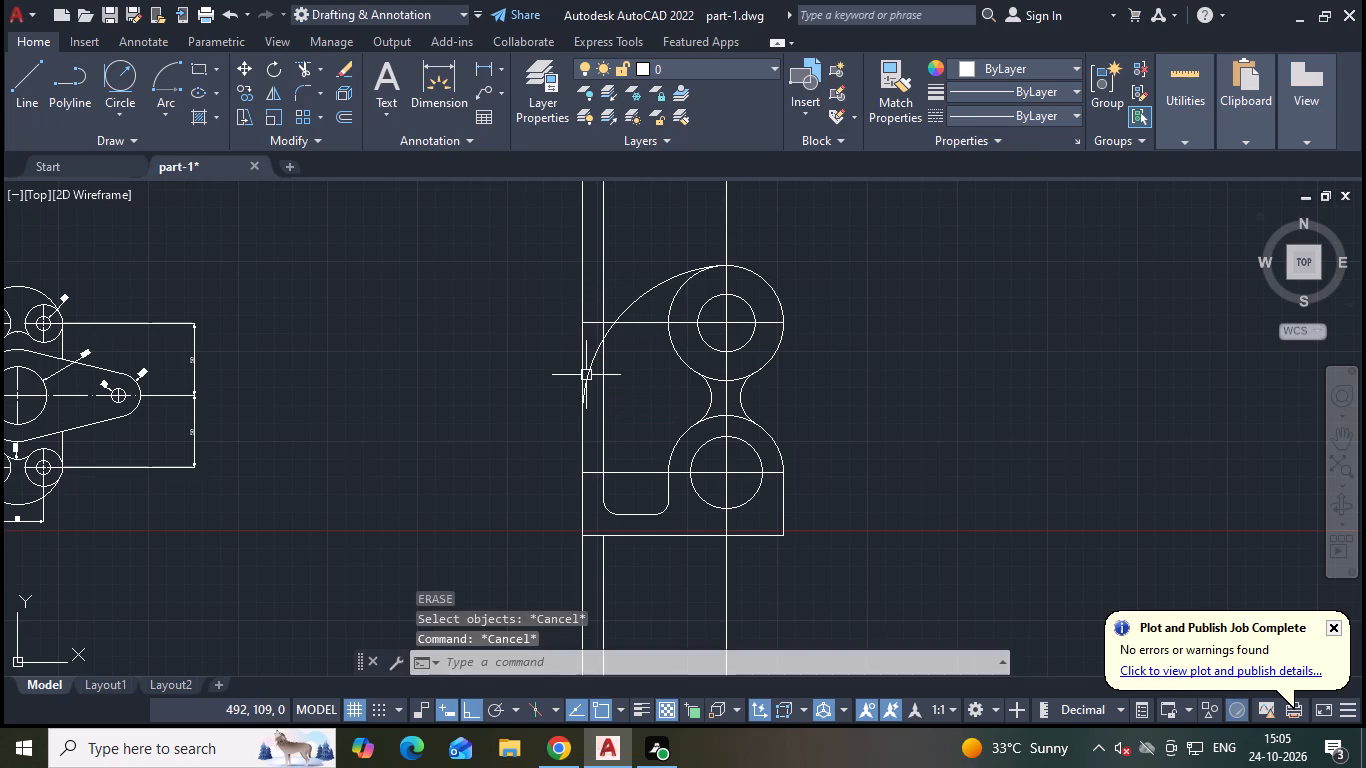
# Trim the outer wall line above its tangency with the large arc, using the arc as the cutting edge.
pyautogui.write('tr')
pyautogui.press('space')
pyautogui.click(595, 374)
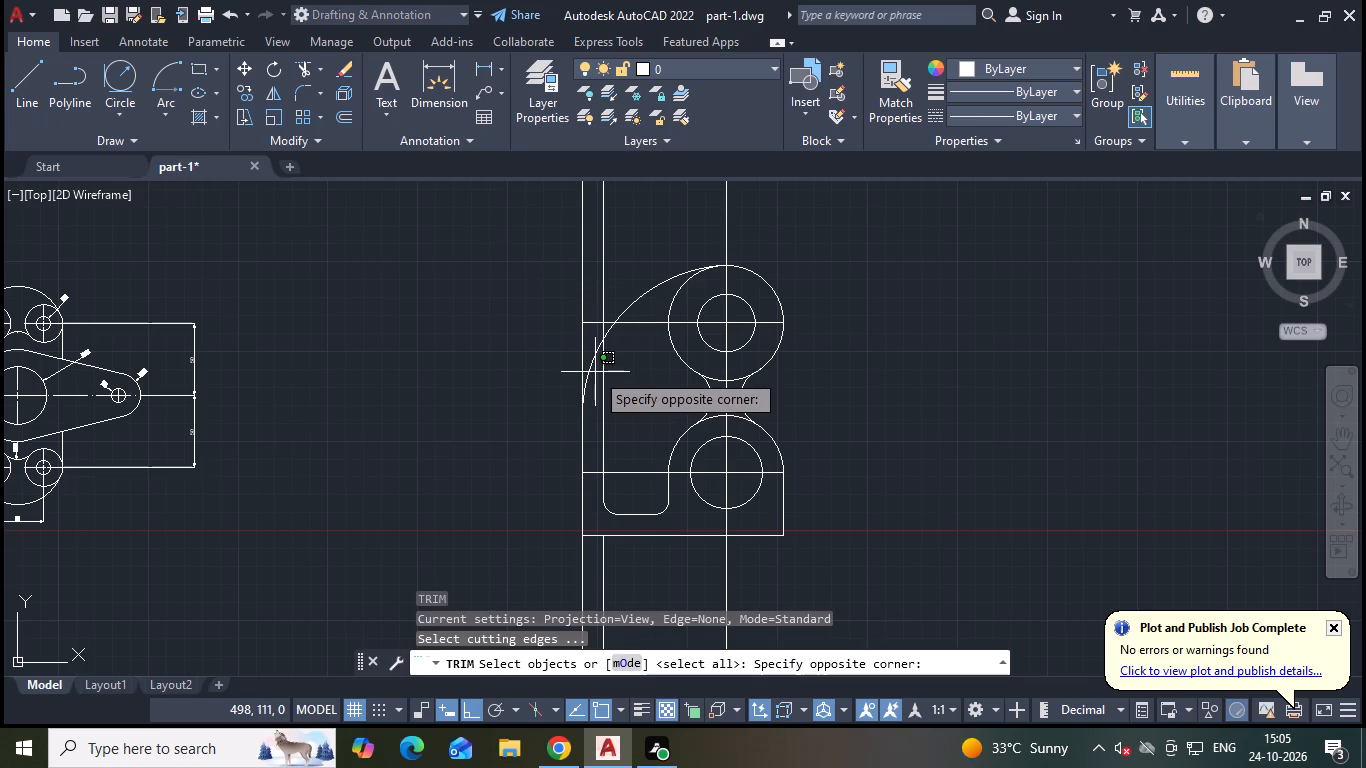
pyautogui.scroll(2, 597, 376)
pyautogui.click(569, 324)
pyautogui.press('space')
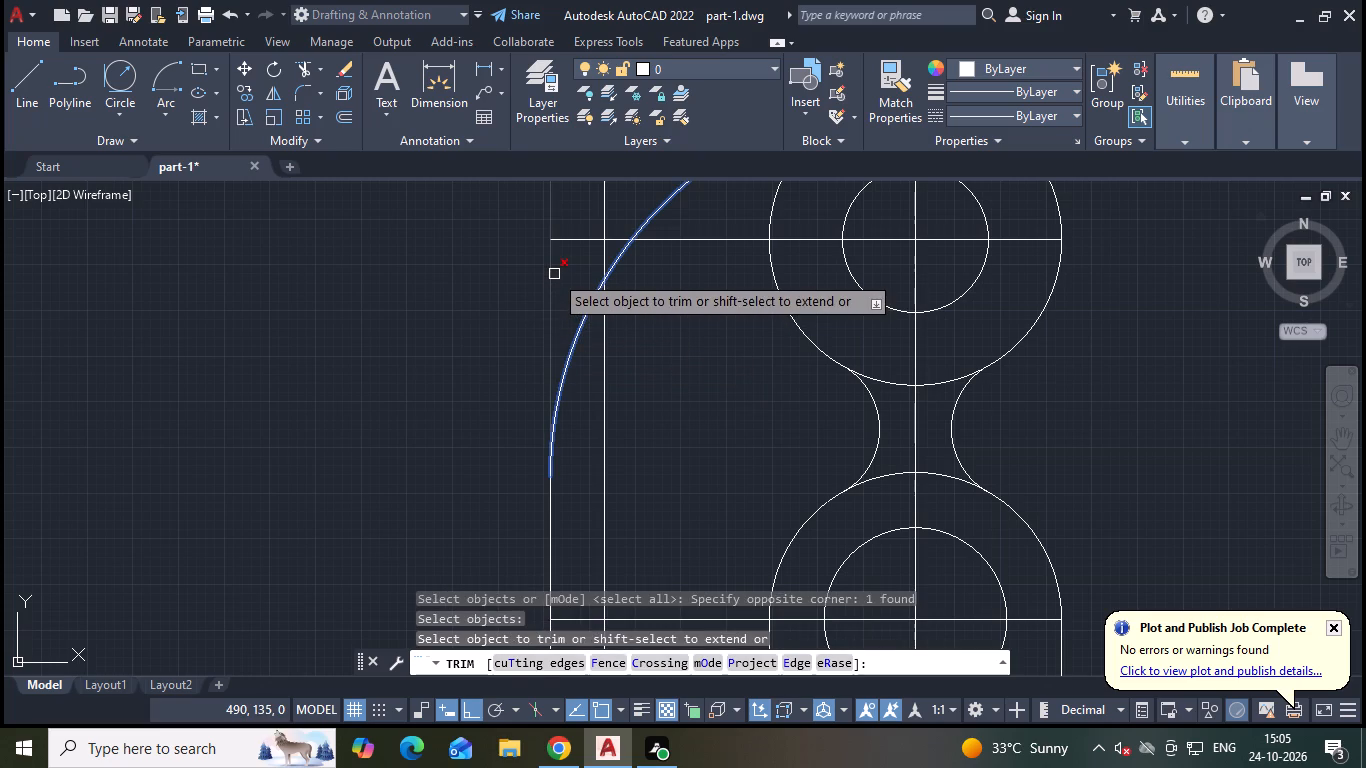
pyautogui.click(555, 273)
pyautogui.click(537, 278)
pyautogui.press('Escape')
pyautogui.press('Escape')
pyautogui.press('Escape')
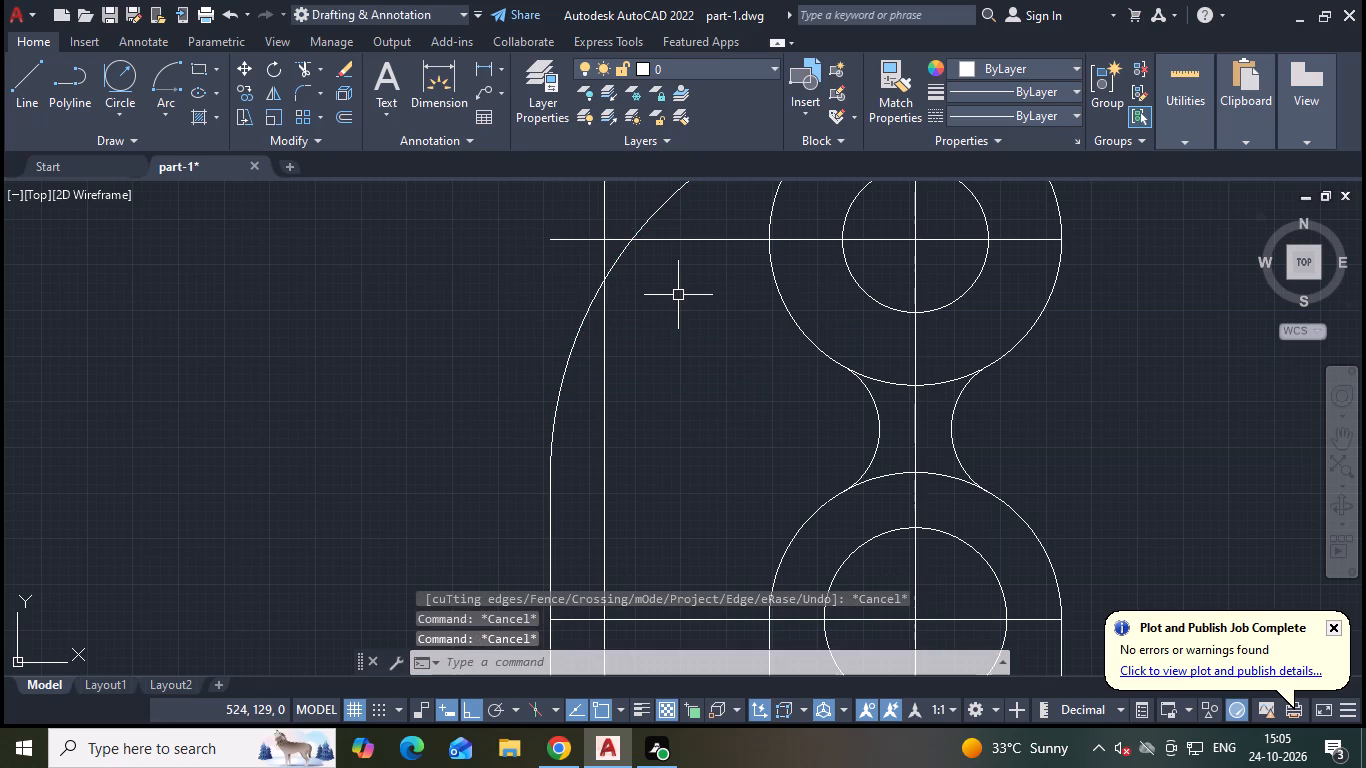
# Offset the large outer arc 15 towards the inside of the part.
pyautogui.middleClick(678, 295)
pyautogui.press('Escape')
pyautogui.scroll(-1, 647, 319)
pyautogui.middleClick(647, 318)
pyautogui.press('Escape')
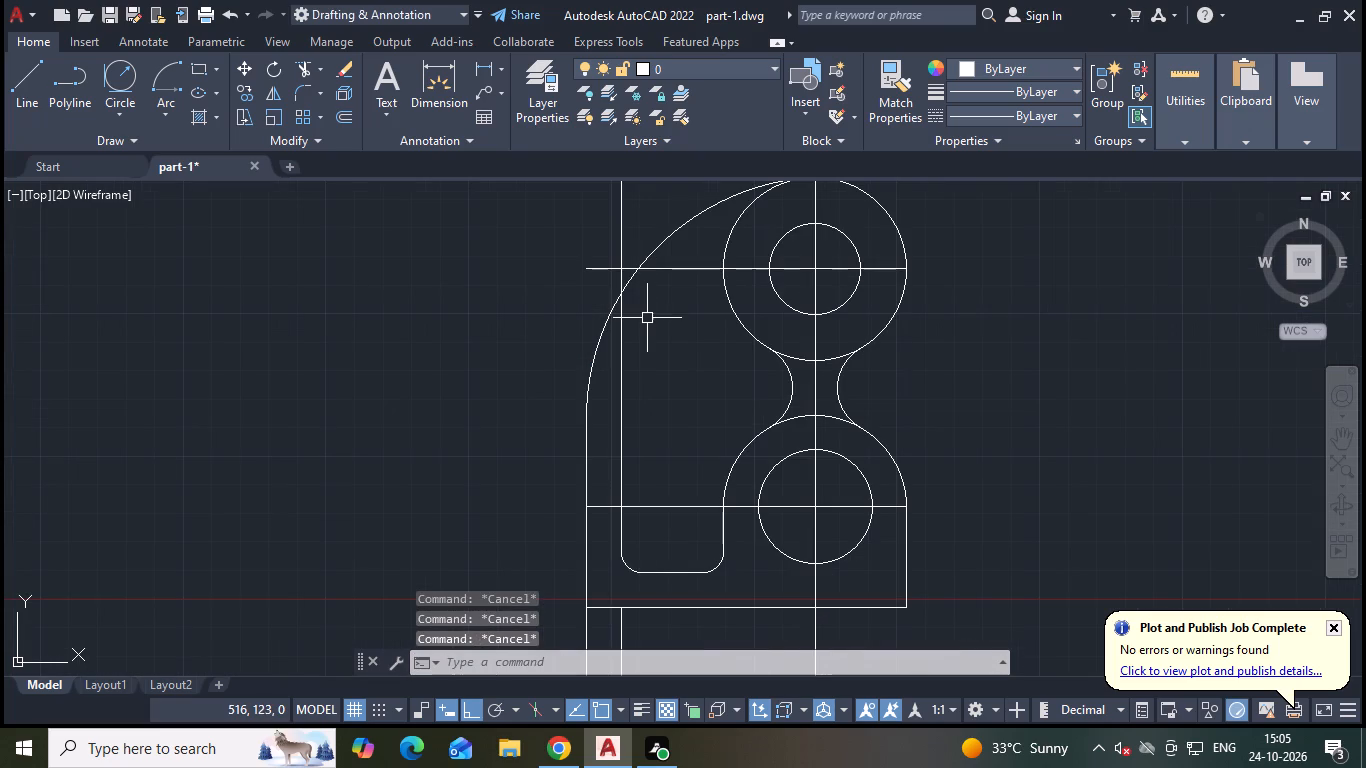
pyautogui.write('o 1')
pyautogui.press('5')
pyautogui.press('space')
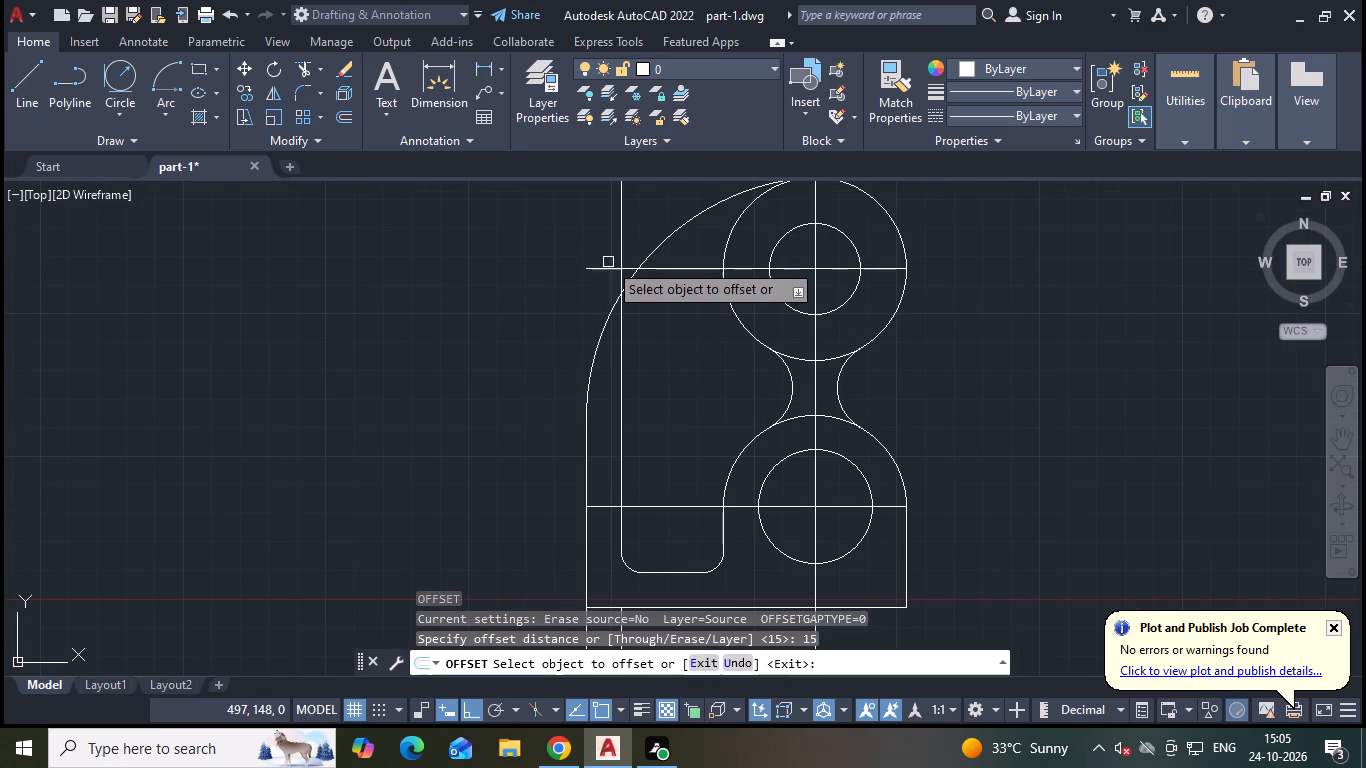
pyautogui.click(677, 228)
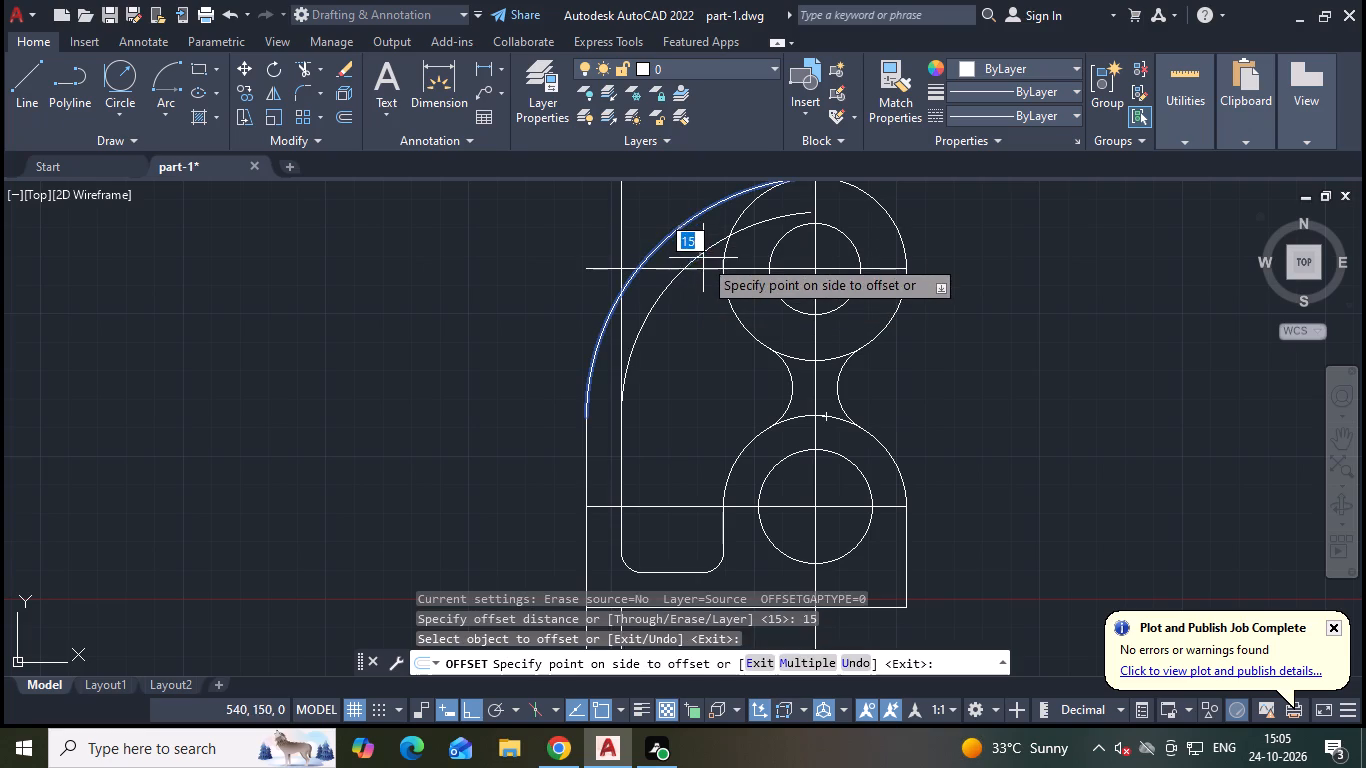
pyautogui.click(708, 264)
pyautogui.press('Escape')
pyautogui.press('Escape')
# Trim the inner wall line above the offset arc, using that arc as the cutting edge.
pyautogui.press('t')
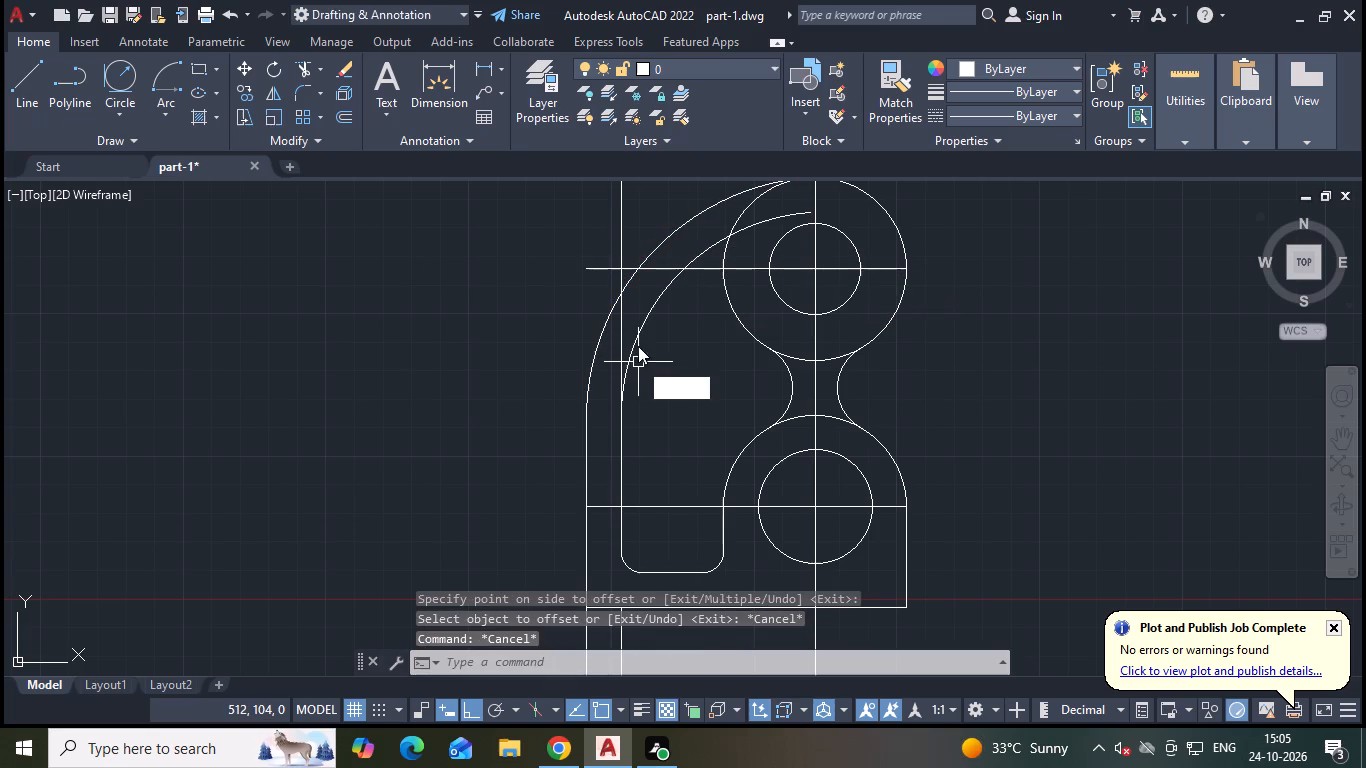
pyautogui.press('r')
pyautogui.press('space')
pyautogui.click(643, 324)
pyautogui.press('space')
pyautogui.click(622, 311)
pyautogui.press('Escape')
pyautogui.press('Escape')
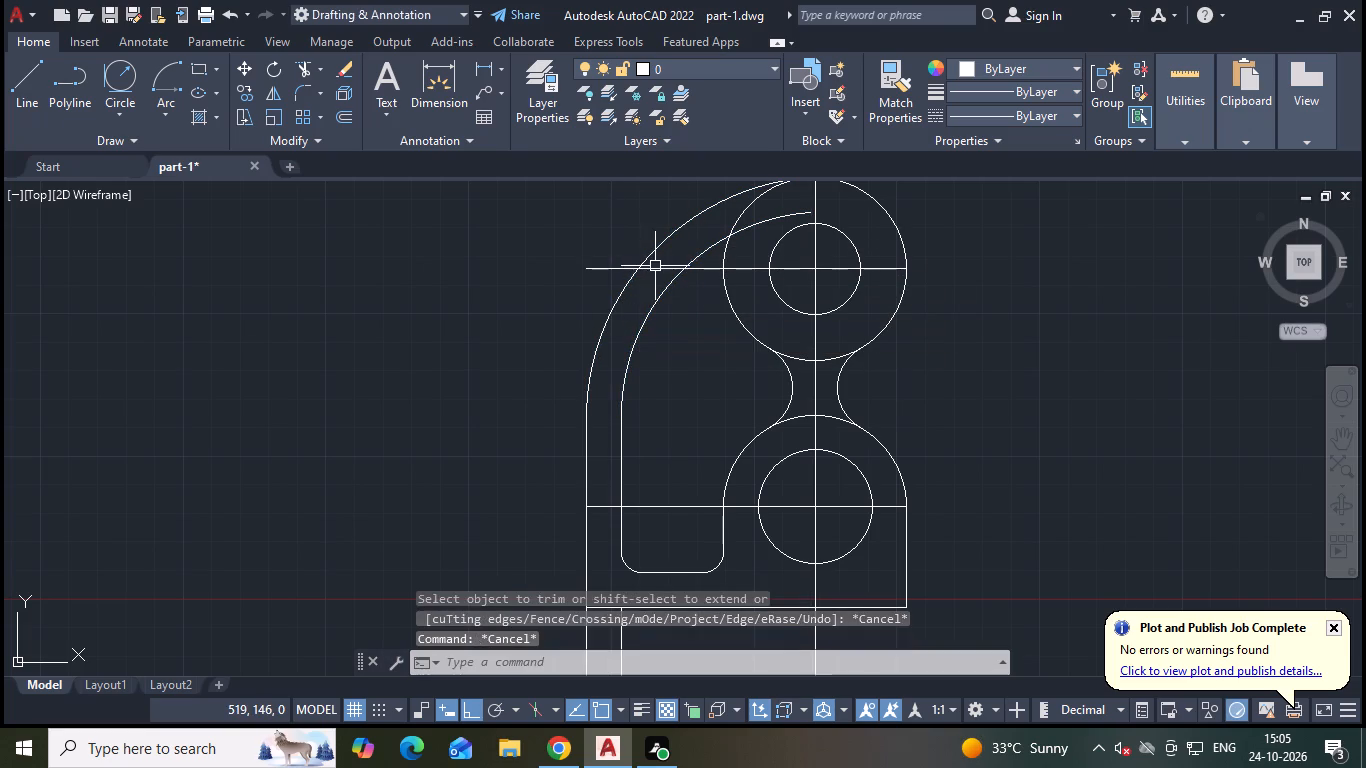
# Erase the horizontal centre line running through the upper circles.
pyautogui.click(651, 267)
pyautogui.press('e')
pyautogui.press('space')
pyautogui.press('Escape')
pyautogui.press('Escape')
pyautogui.press('Escape')
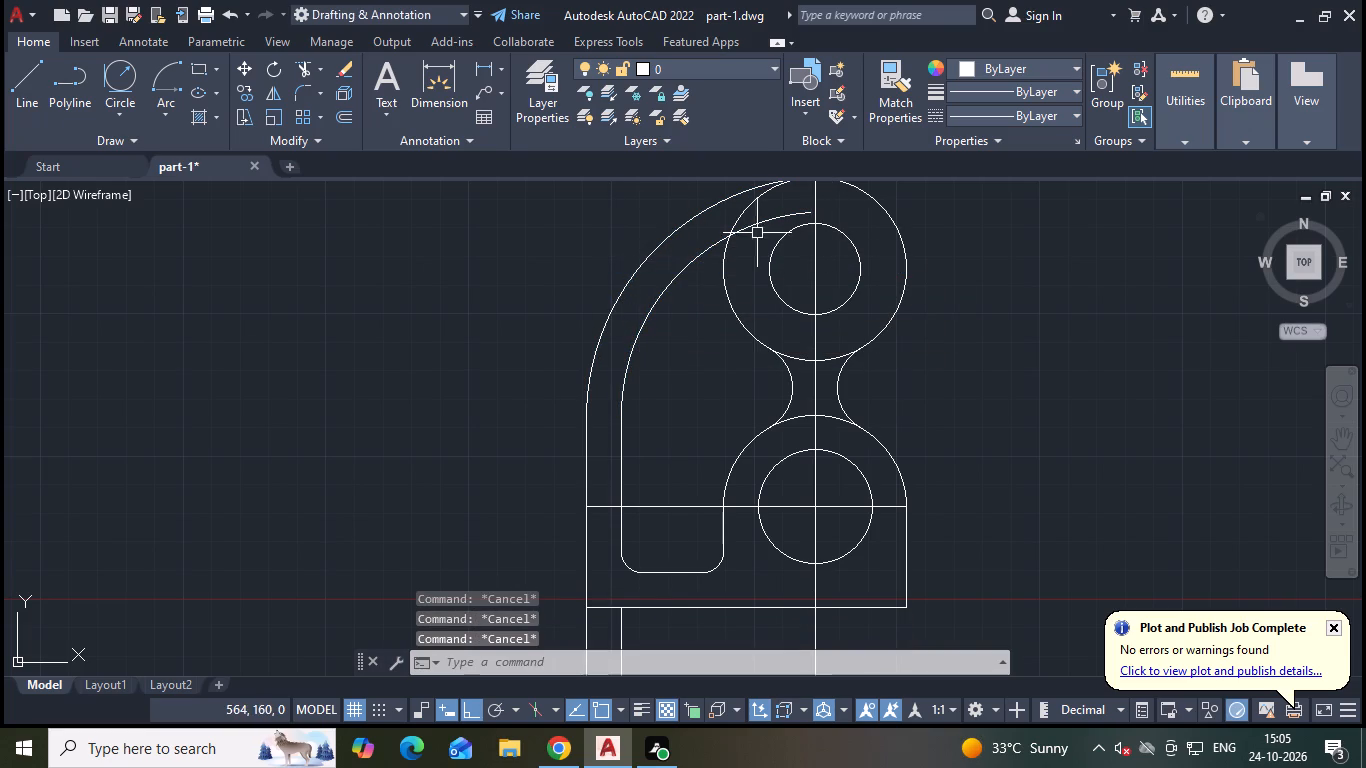
# Draw a radius 10 circle tangent to the inner offset arc and the upper outer circle, inside the opening.
pyautogui.click(107, 88)
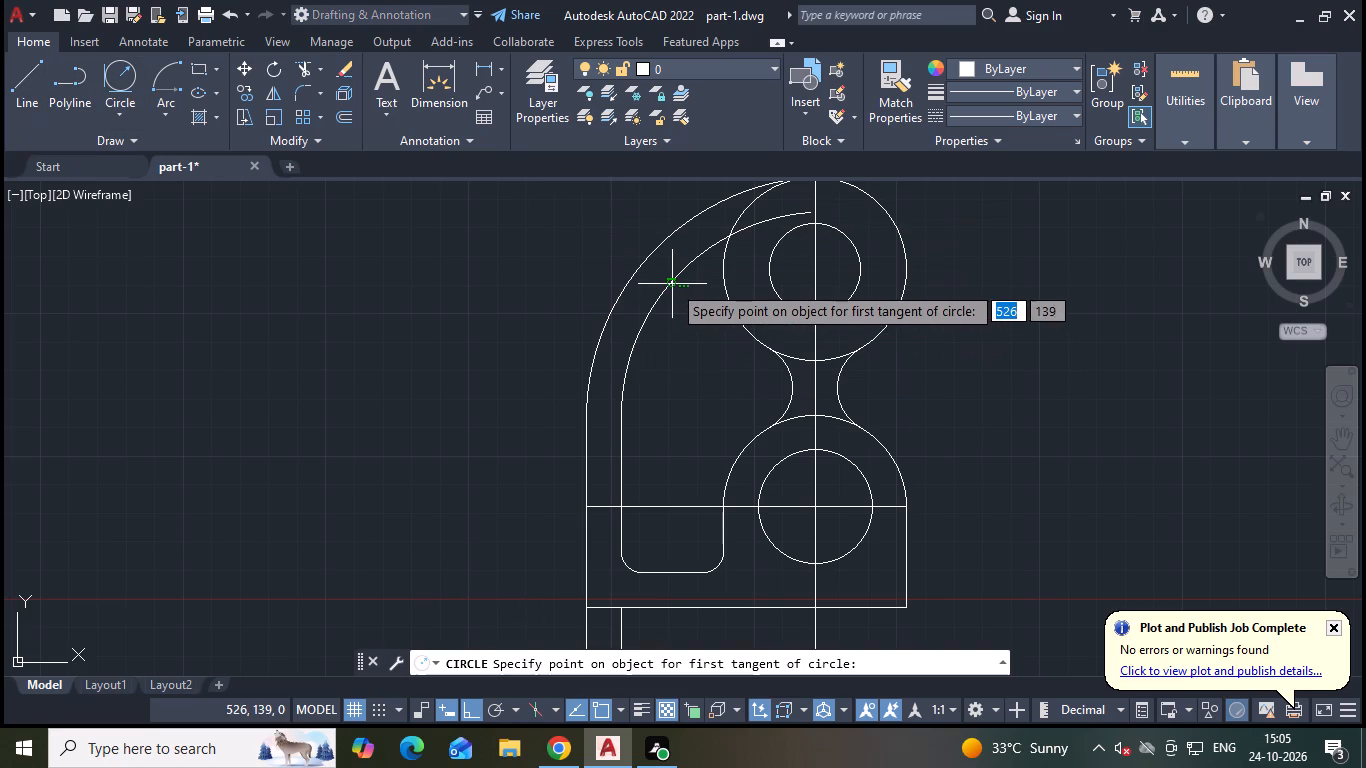
pyautogui.click(105, 81)
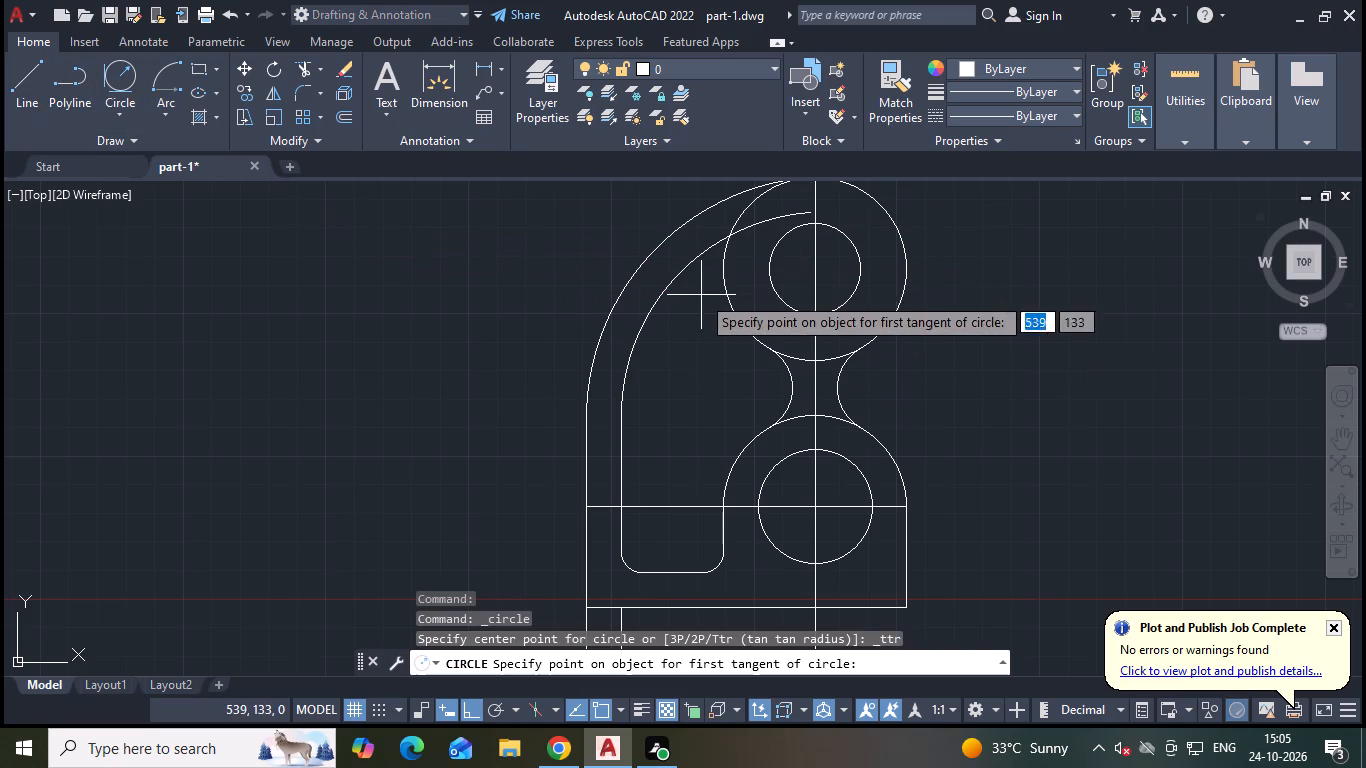
pyautogui.click(676, 282)
pyautogui.click(728, 303)
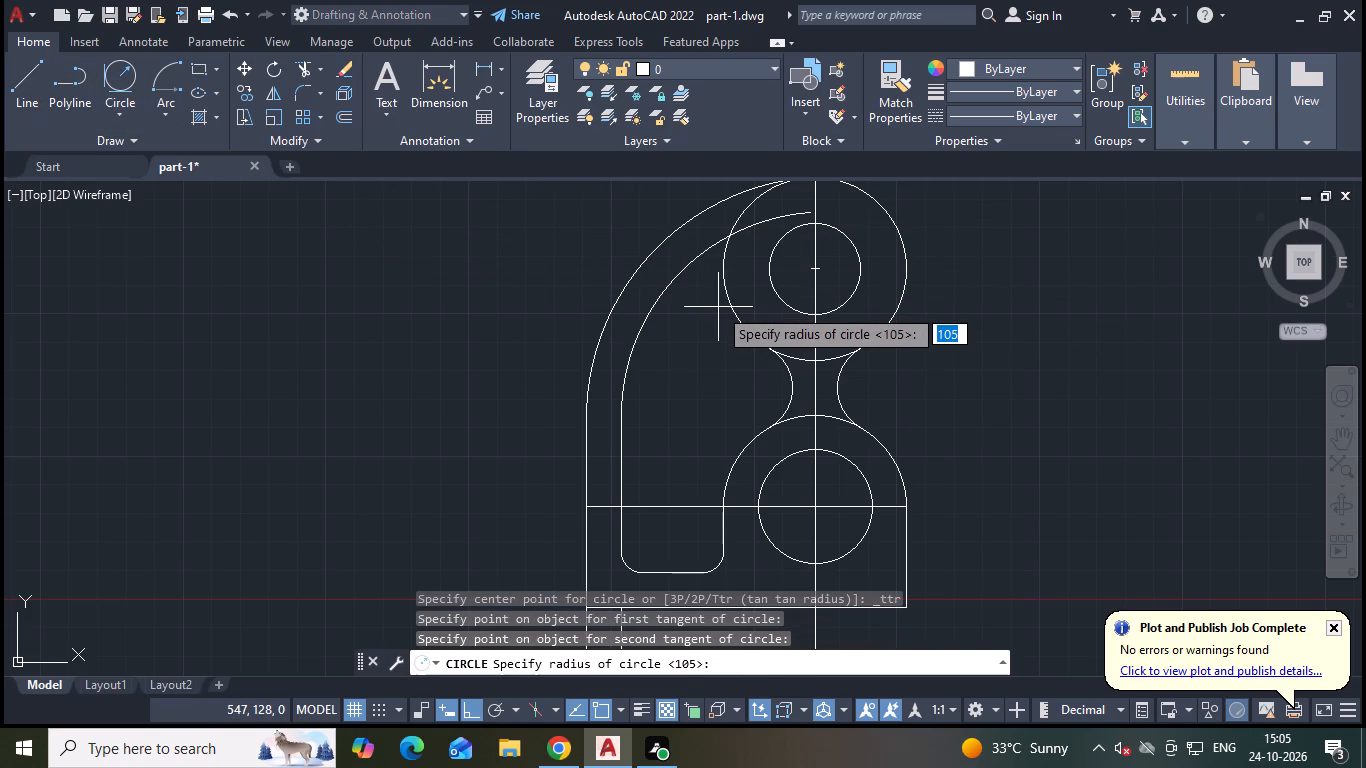
pyautogui.write('10')
pyautogui.press('Return')
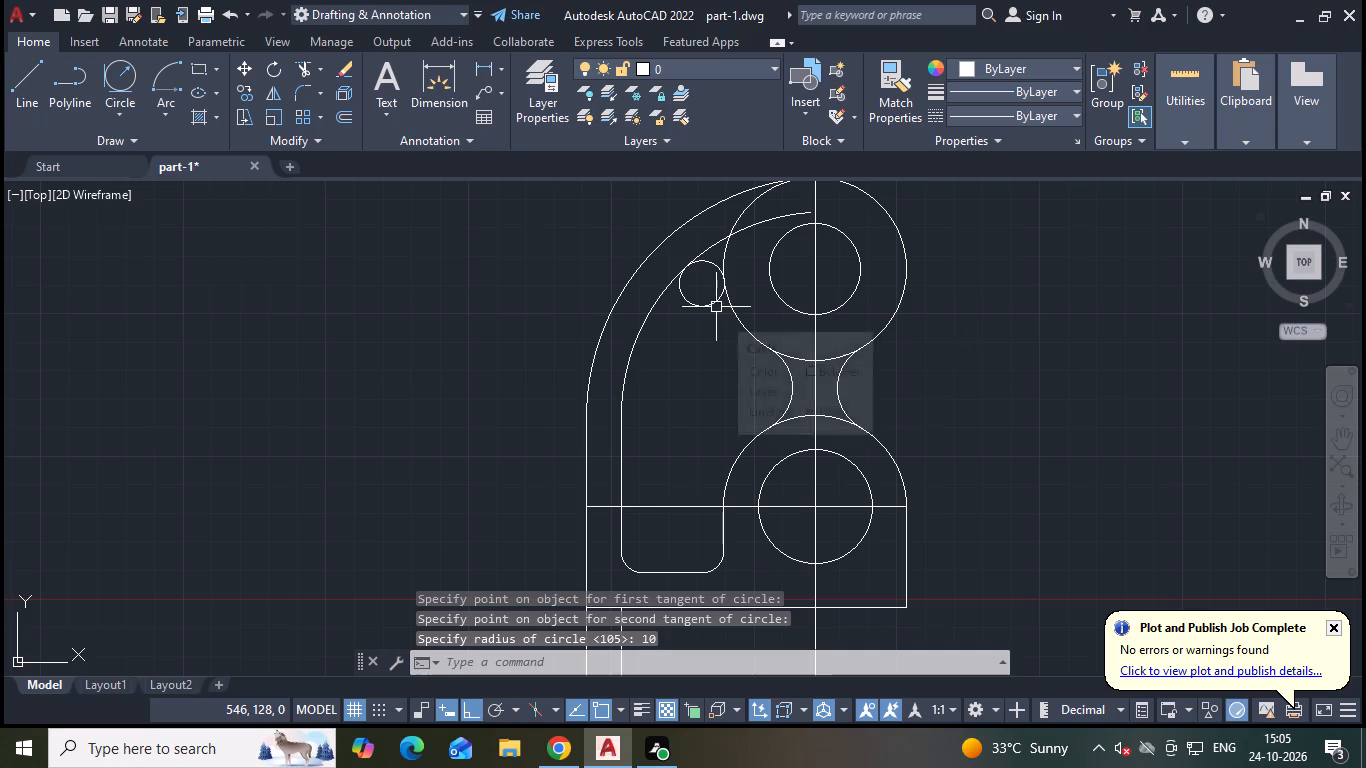
pyautogui.press('Escape')
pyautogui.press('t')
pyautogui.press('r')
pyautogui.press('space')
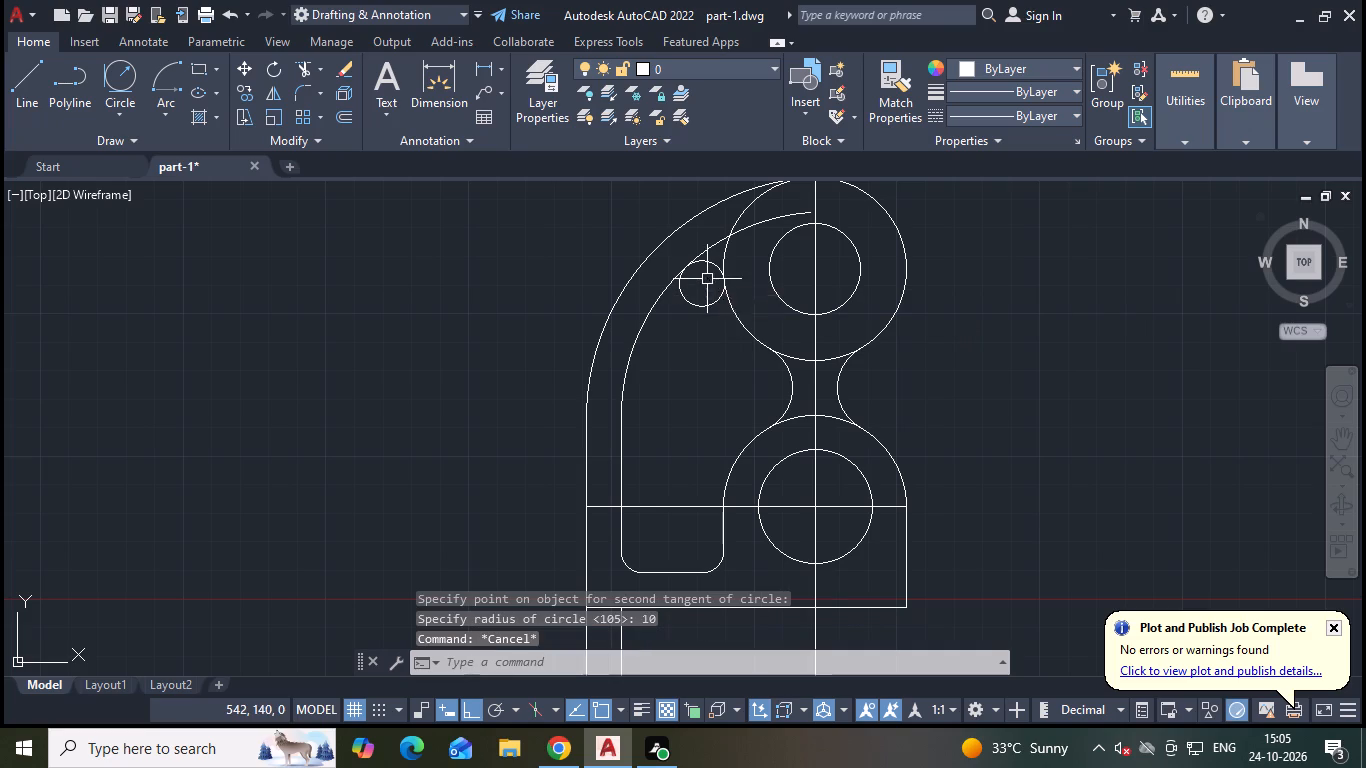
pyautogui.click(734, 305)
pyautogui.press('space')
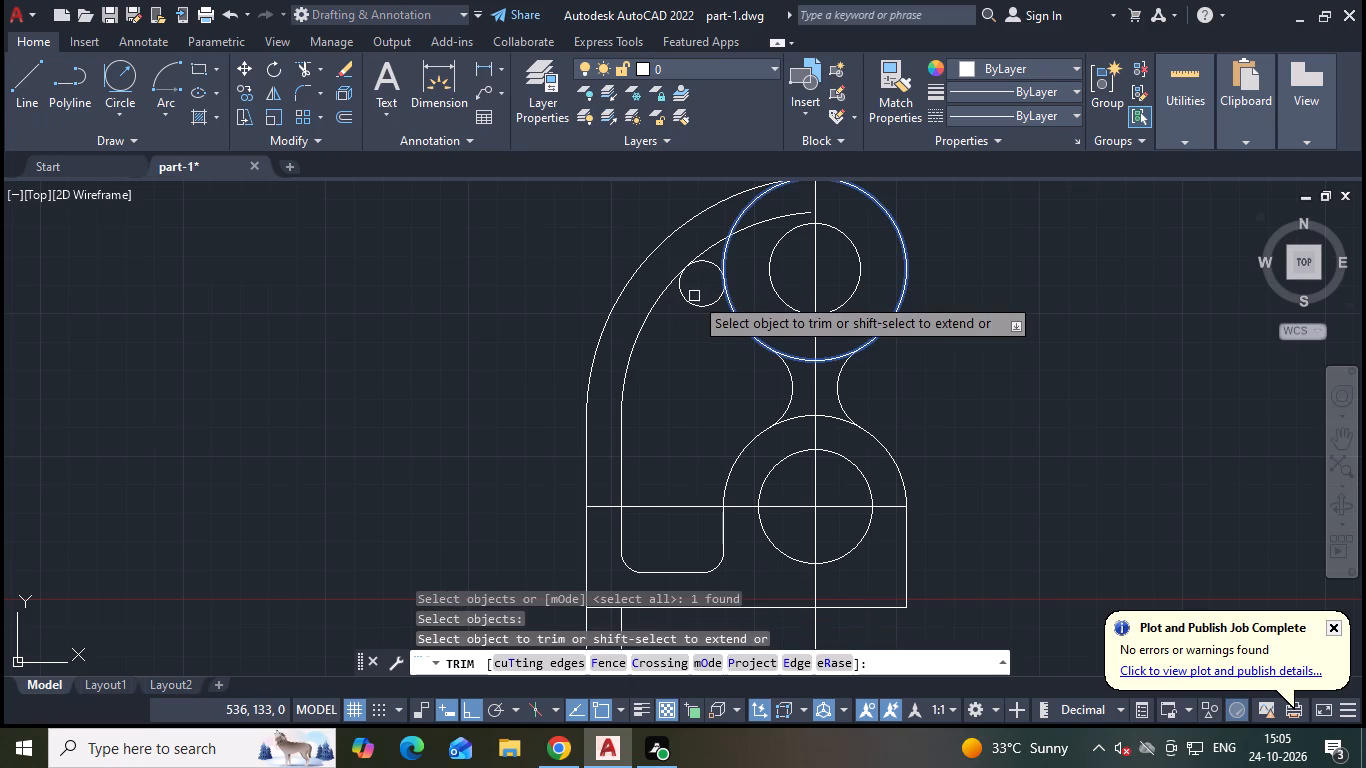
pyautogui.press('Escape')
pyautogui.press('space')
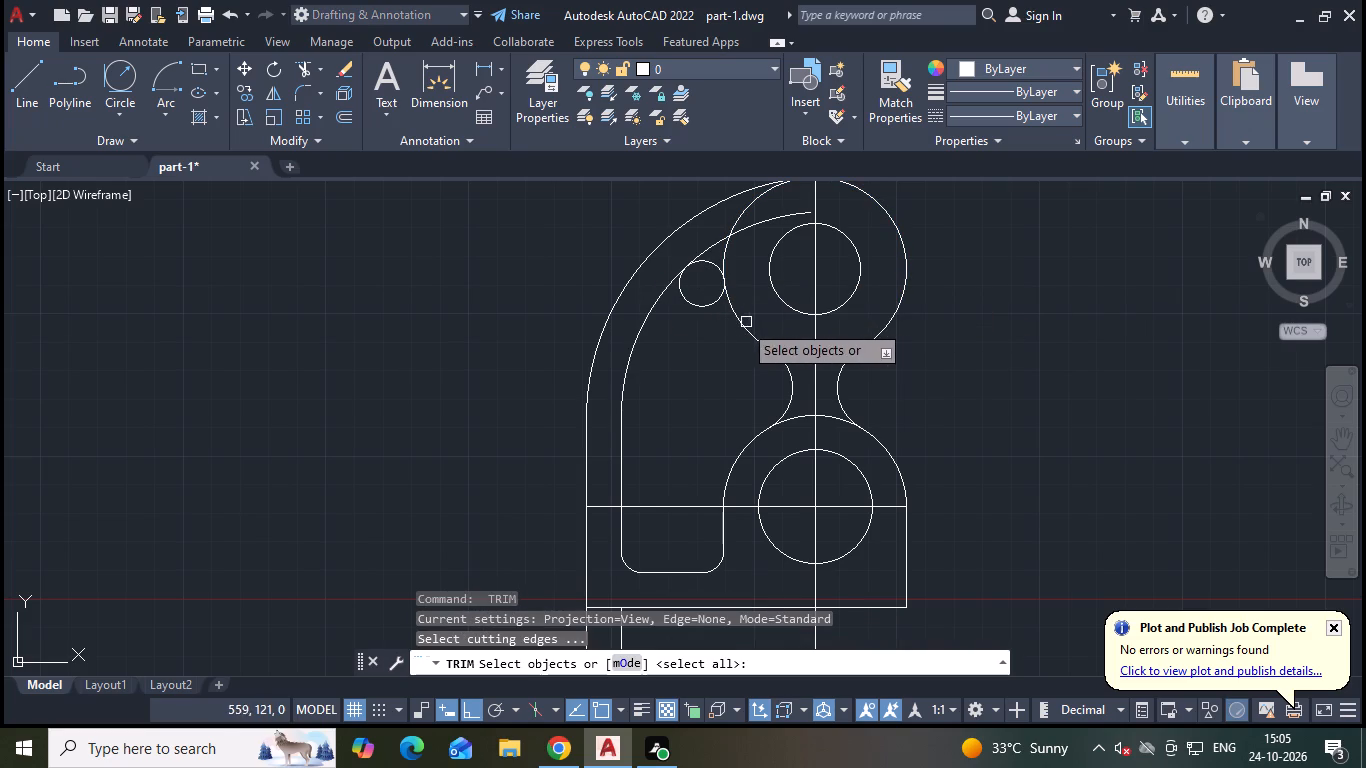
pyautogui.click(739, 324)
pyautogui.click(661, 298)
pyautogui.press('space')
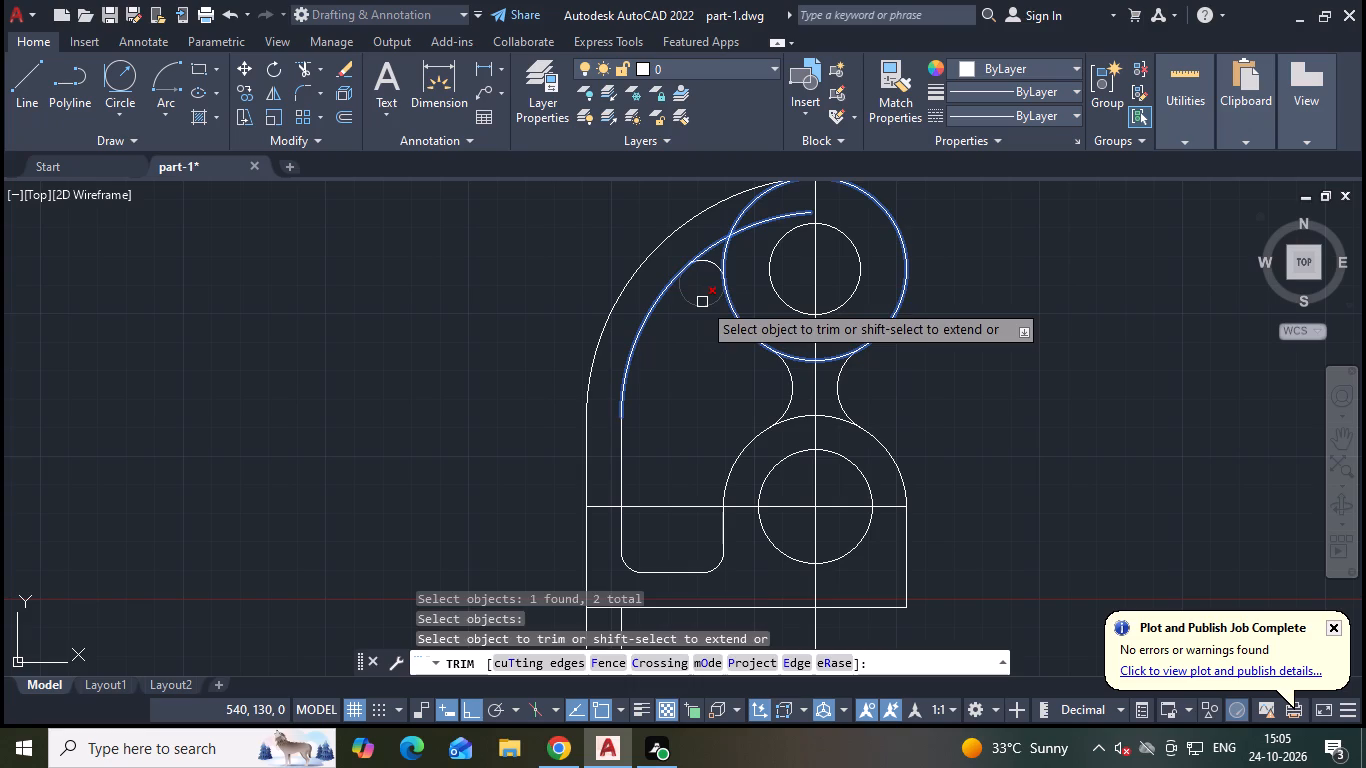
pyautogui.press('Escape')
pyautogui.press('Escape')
# Trim the inner offset arc beyond the small tangent circle, using that circle as the cutting edge.
pyautogui.middleClick(714, 244)
pyautogui.press('t')
pyautogui.press('r')
pyautogui.press('space')
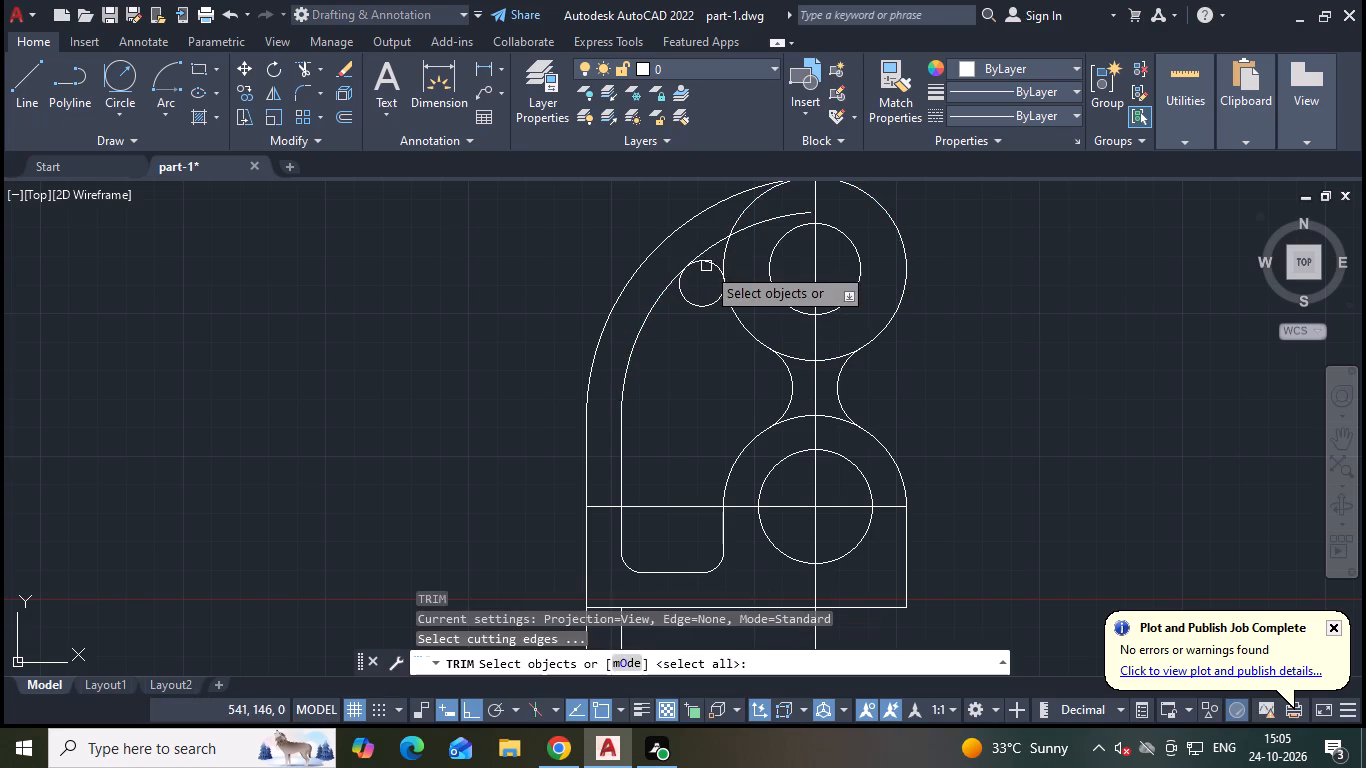
pyautogui.click(707, 266)
pyautogui.press('space')
pyautogui.click(711, 245)
pyautogui.press('Escape')
pyautogui.press('Escape')
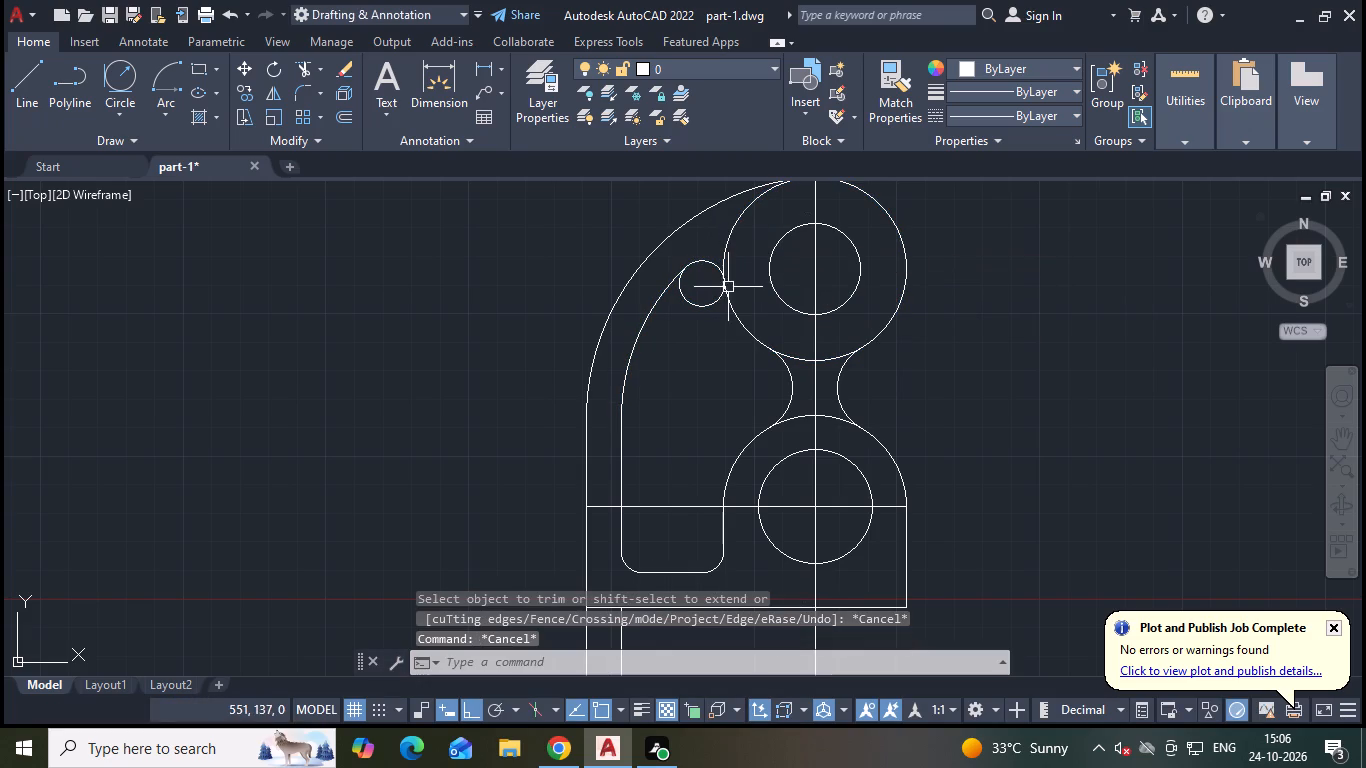
# Trim the lower part of the small tangent circle, keeping only its rounded top between the inner arc and upper circle.
pyautogui.write('tr')
pyautogui.press('space')
pyautogui.press('space')
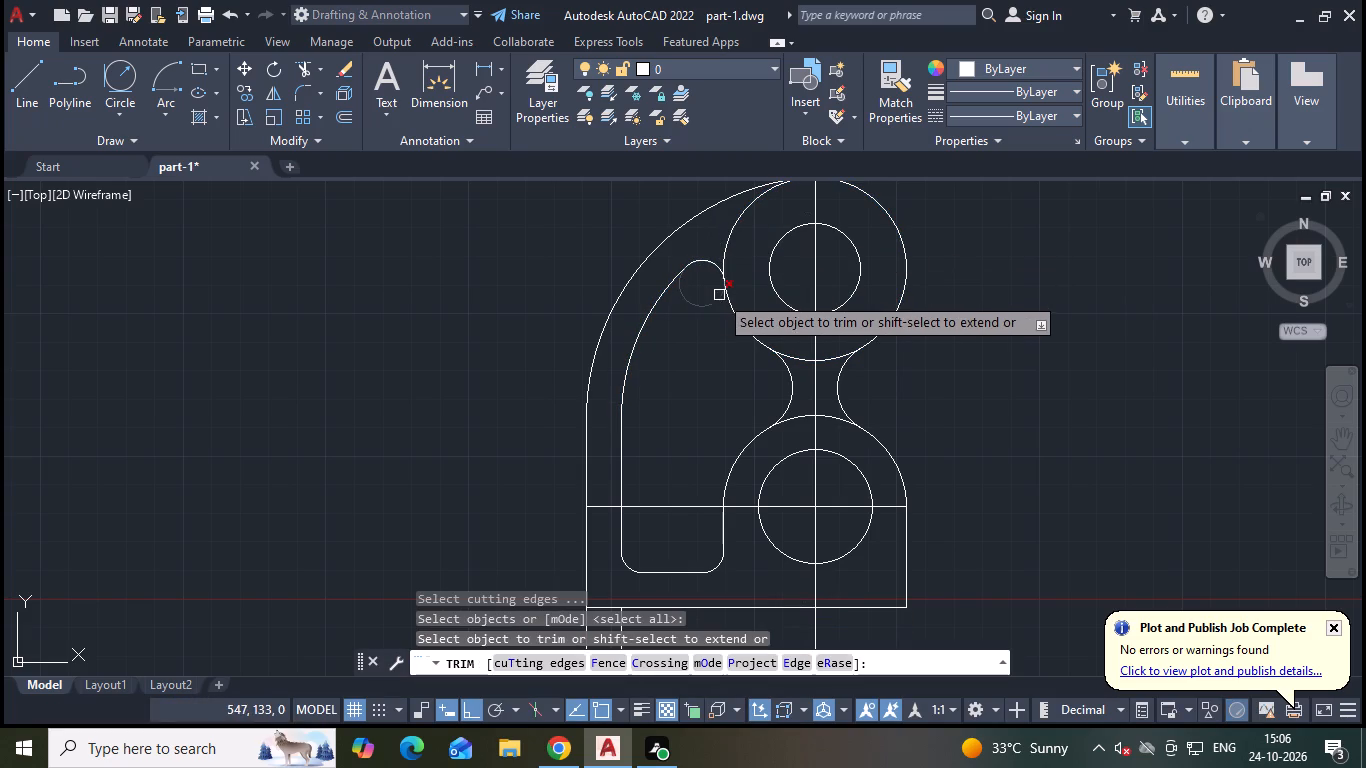
pyautogui.click(716, 300)
pyautogui.press('Escape')
pyautogui.press('Escape')
pyautogui.press('Escape')
pyautogui.middleClick(719, 284)
pyautogui.press('Escape')
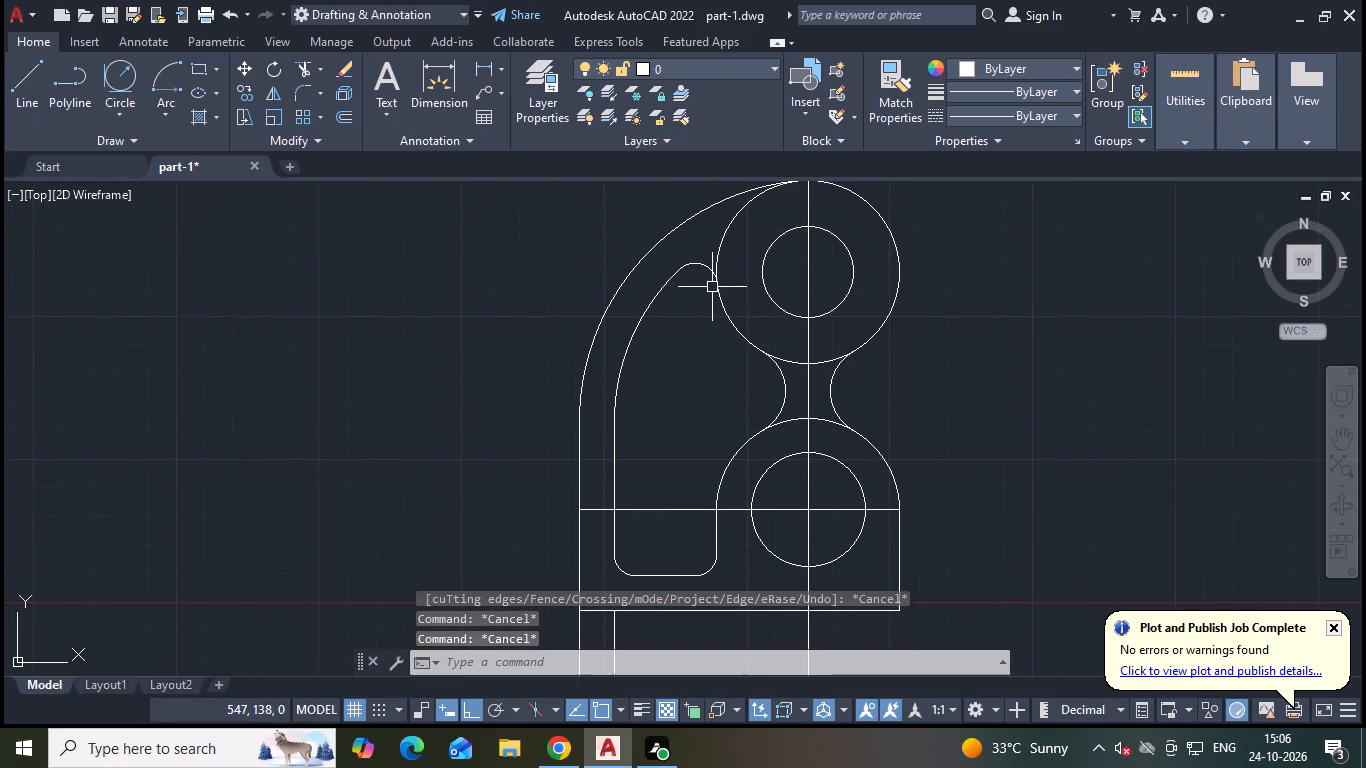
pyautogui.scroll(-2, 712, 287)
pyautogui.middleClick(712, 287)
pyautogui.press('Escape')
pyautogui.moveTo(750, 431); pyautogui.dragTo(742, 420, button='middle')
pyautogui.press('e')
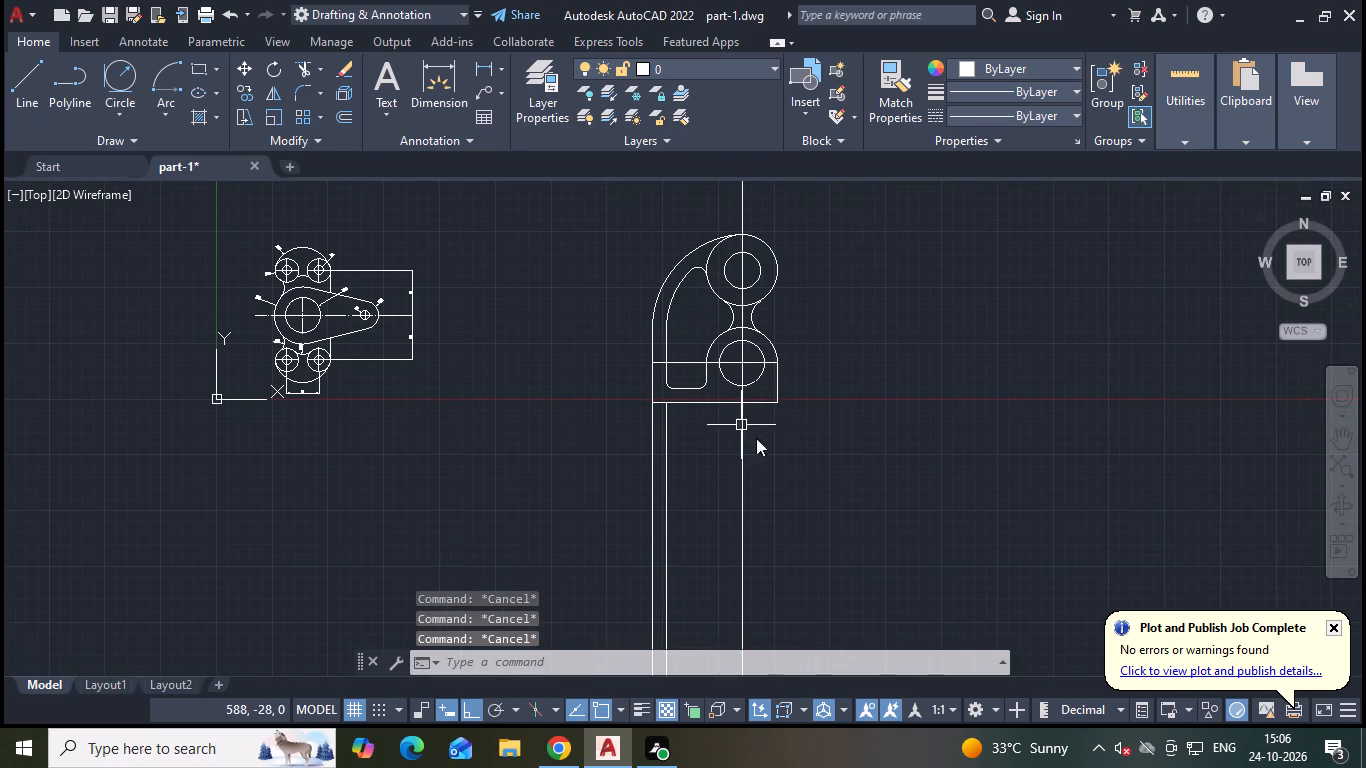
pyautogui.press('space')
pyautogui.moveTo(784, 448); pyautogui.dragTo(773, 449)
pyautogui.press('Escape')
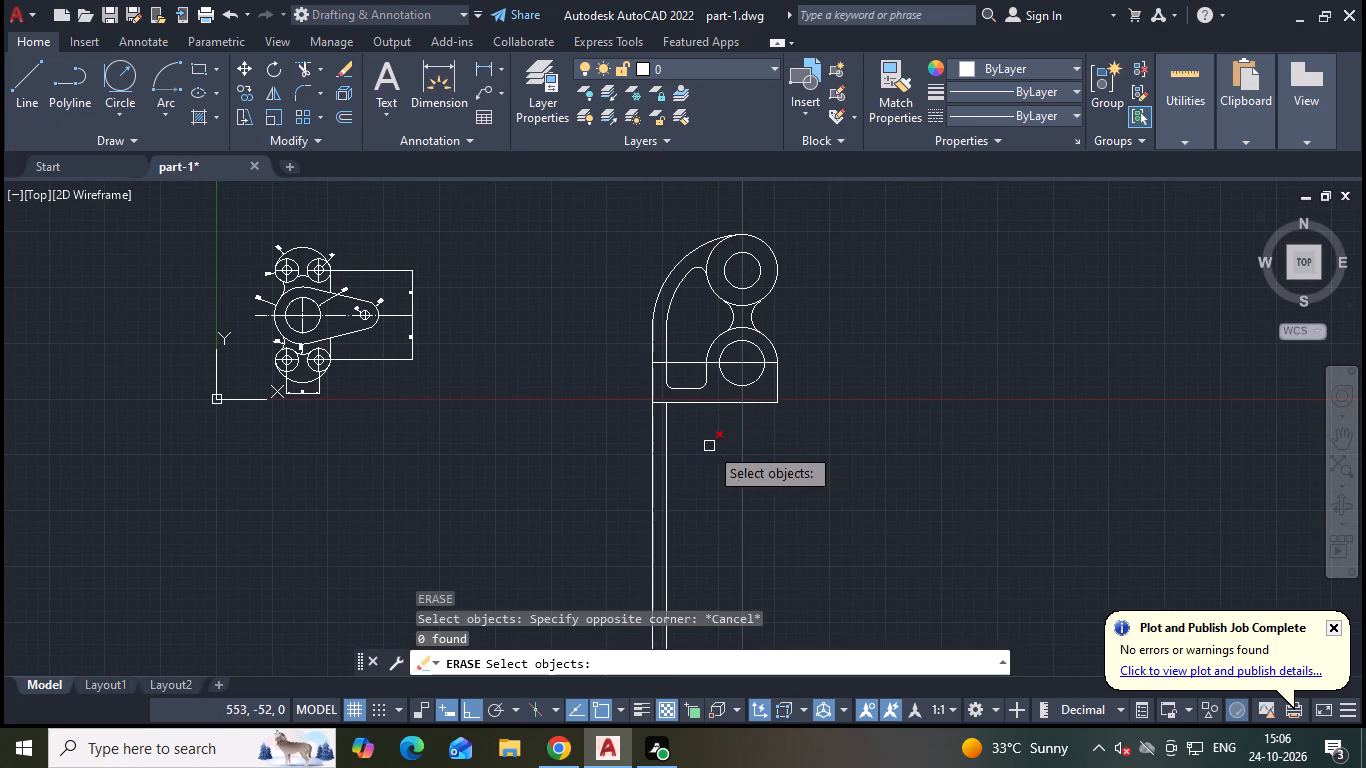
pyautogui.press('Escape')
# Trim the outer wall's vertical line below the part's base, using the base line as the cutting edge.
pyautogui.middleClick(651, 415)
pyautogui.press('t')
pyautogui.press('r')
pyautogui.press('space')
pyautogui.click(682, 402)
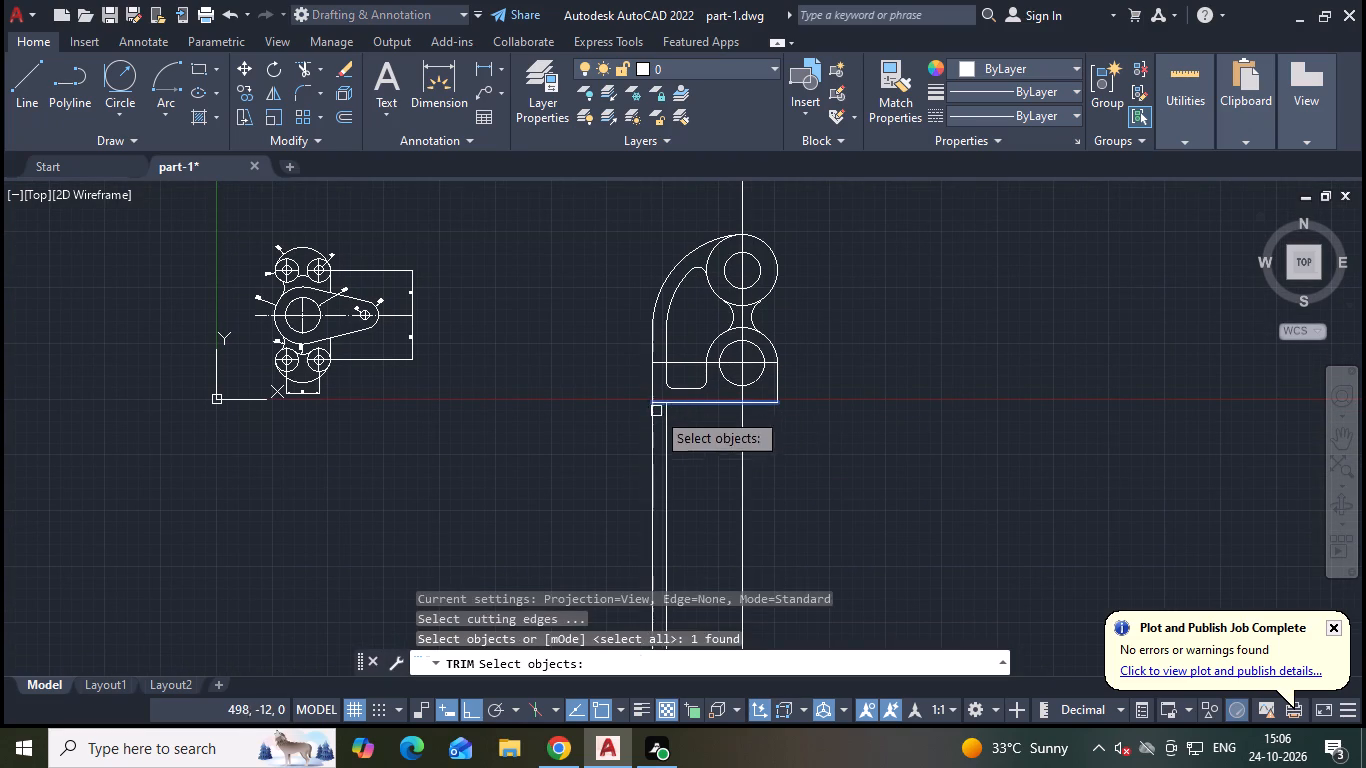
pyautogui.press('space')
pyautogui.click(657, 412)
pyautogui.press('Escape')
# Erase the leftover inner wall line below the base and the vertical construction line through the circles.
pyautogui.press('e')
pyautogui.press('space')
pyautogui.click(689, 447)
pyautogui.click(633, 444)
pyautogui.press('space')
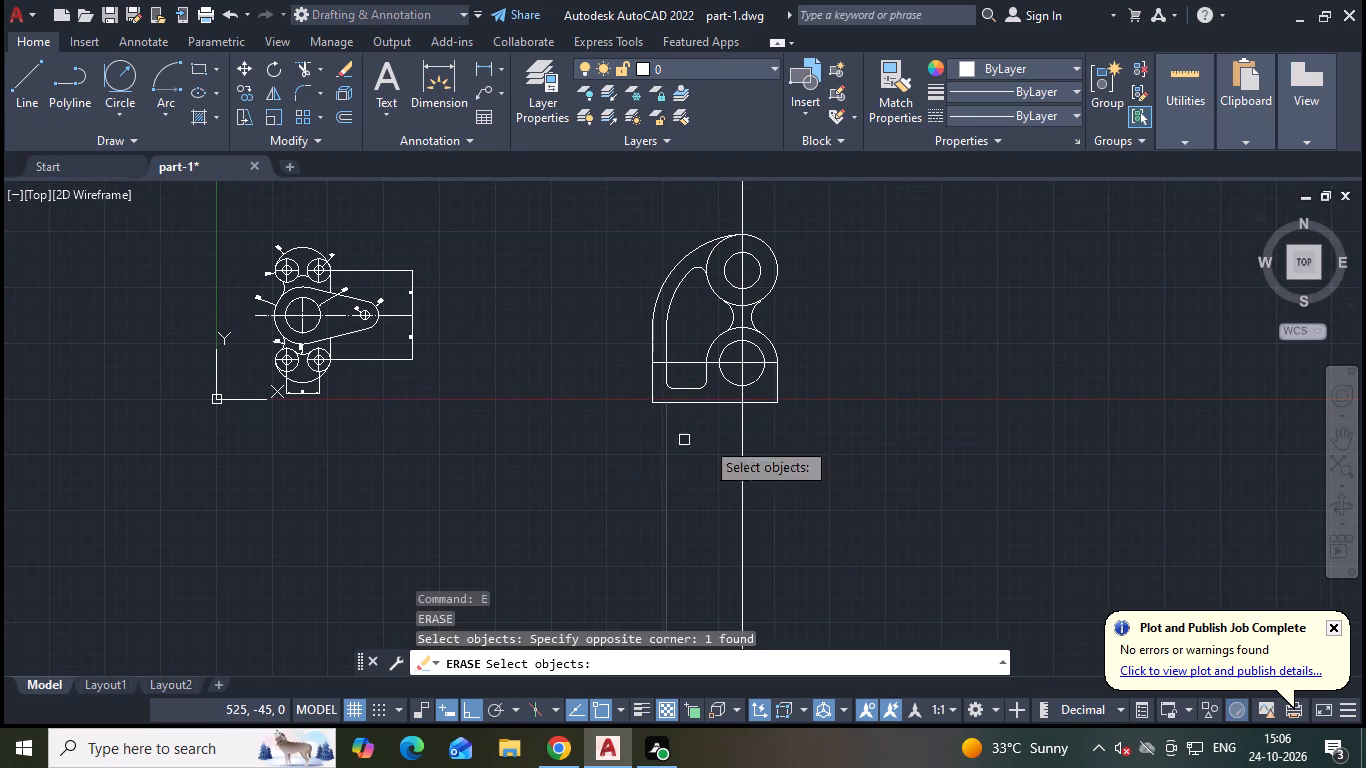
pyautogui.click(778, 440)
pyautogui.click(703, 431)
pyautogui.press('space')
# Erase the horizontal construction line running through the lower circle.
pyautogui.hotkey('ctrl', 'Escape')
pyautogui.press('e')
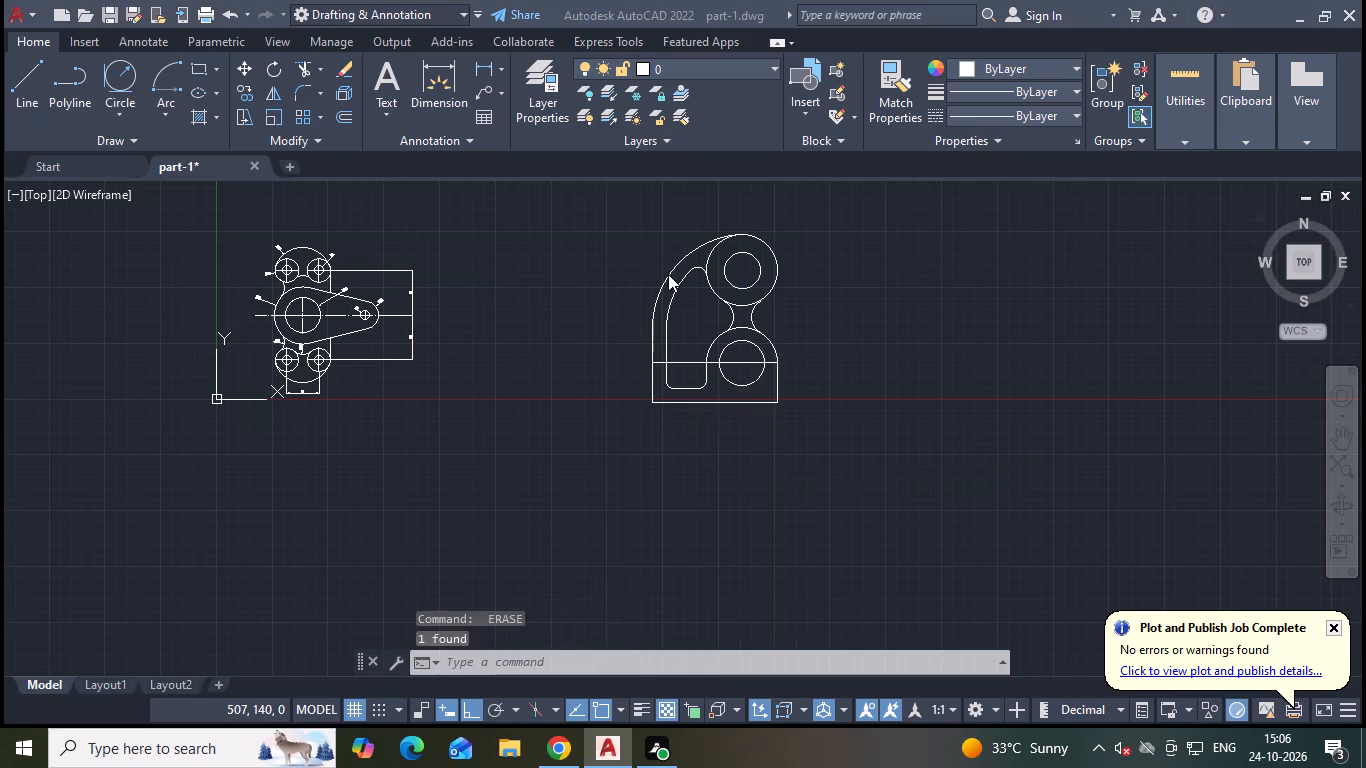
pyautogui.press('space')
pyautogui.press('Escape')
pyautogui.press('Escape')
pyautogui.press('e')
pyautogui.press('space')
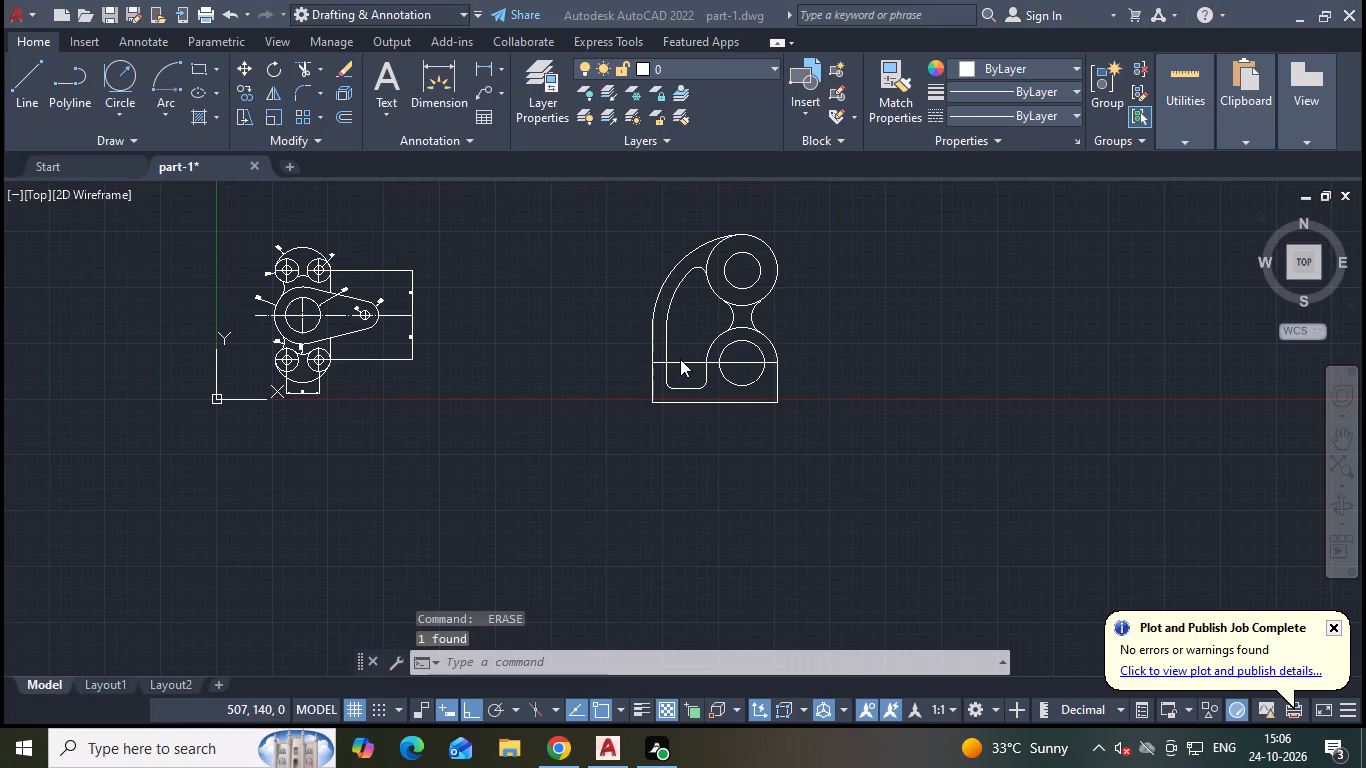
pyautogui.click(680, 359)
pyautogui.click(683, 367)
pyautogui.press('e')
pyautogui.press('space')
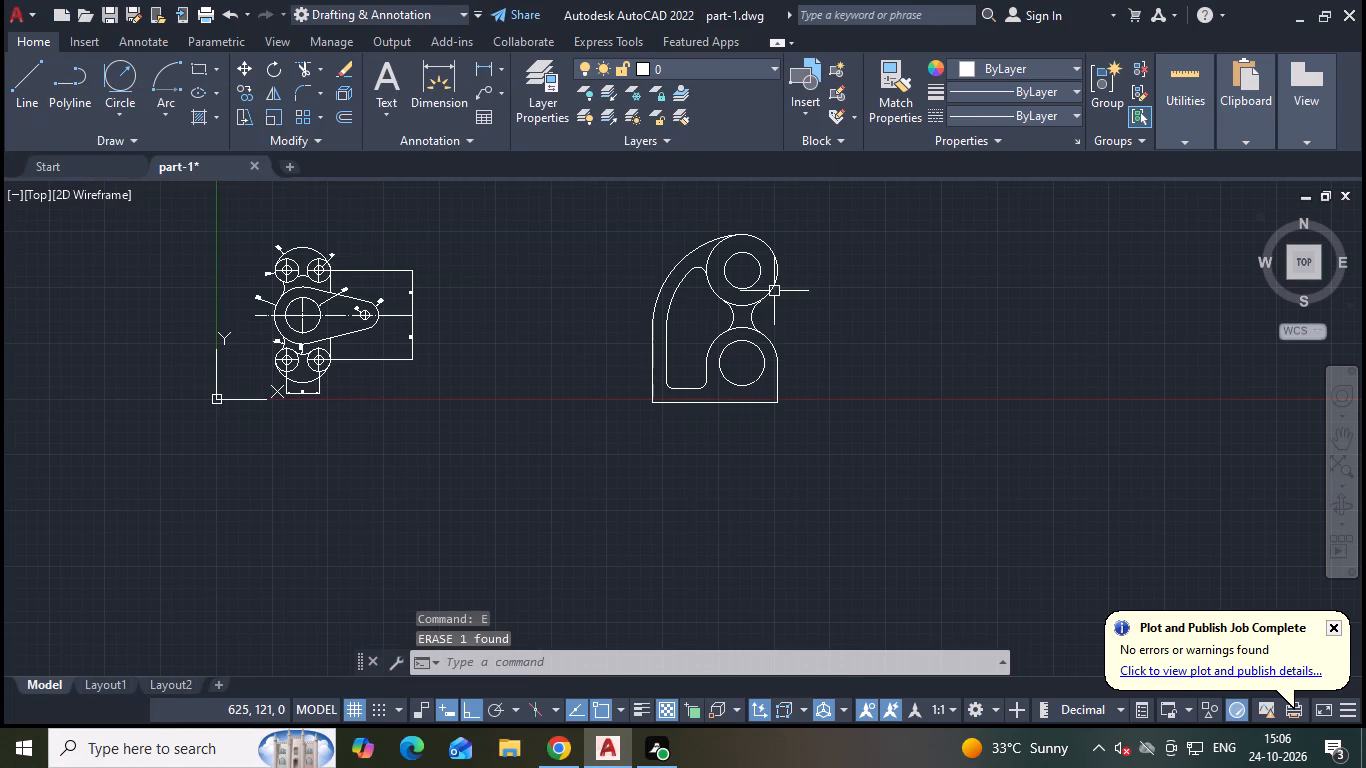
# Draw a vertical construction line through the centre of the upper circles.
pyautogui.scroll(1, 774, 291)
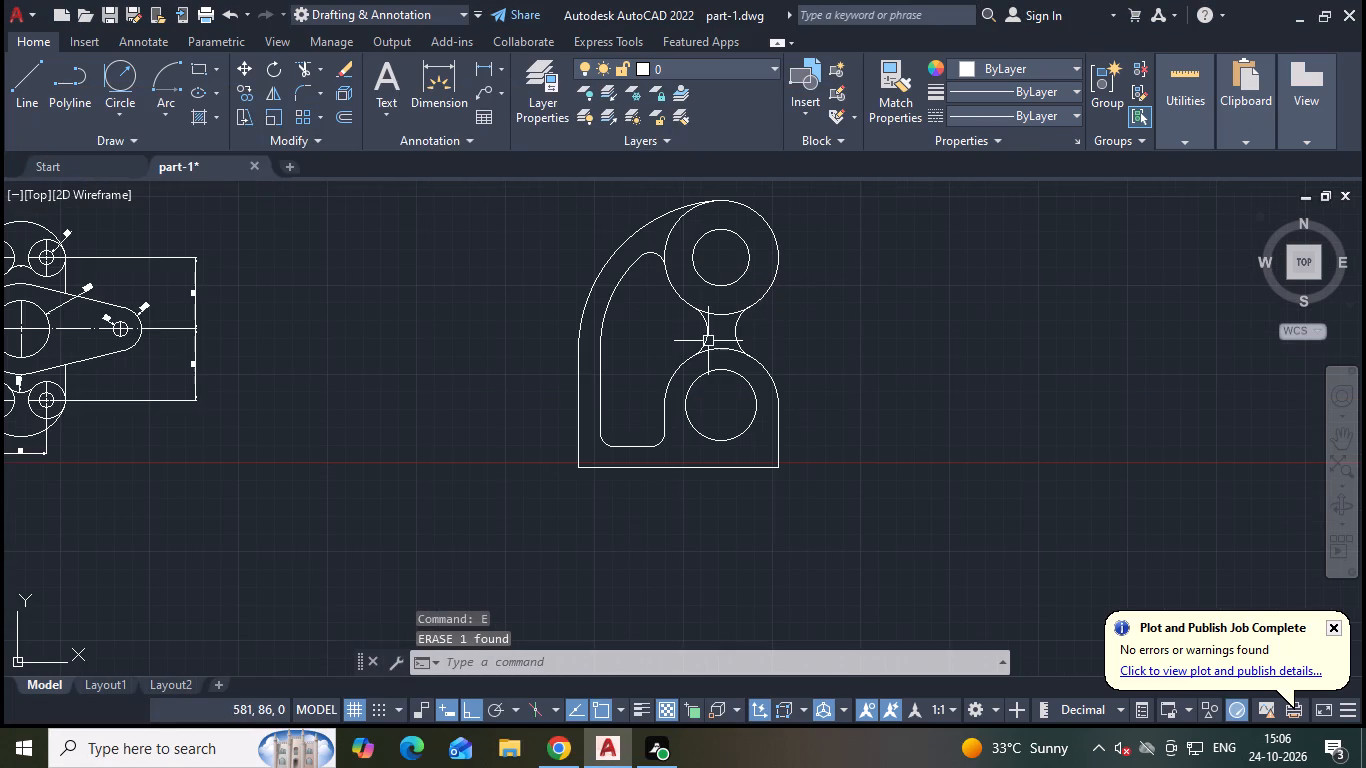
pyautogui.middleClick(708, 339)
pyautogui.press('c')
pyautogui.press('Escape')
pyautogui.write('xl')
pyautogui.press('space')
pyautogui.press('v')
pyautogui.press('space')
pyautogui.moveTo(742, 272); pyautogui.dragTo(727, 338, button='middle')
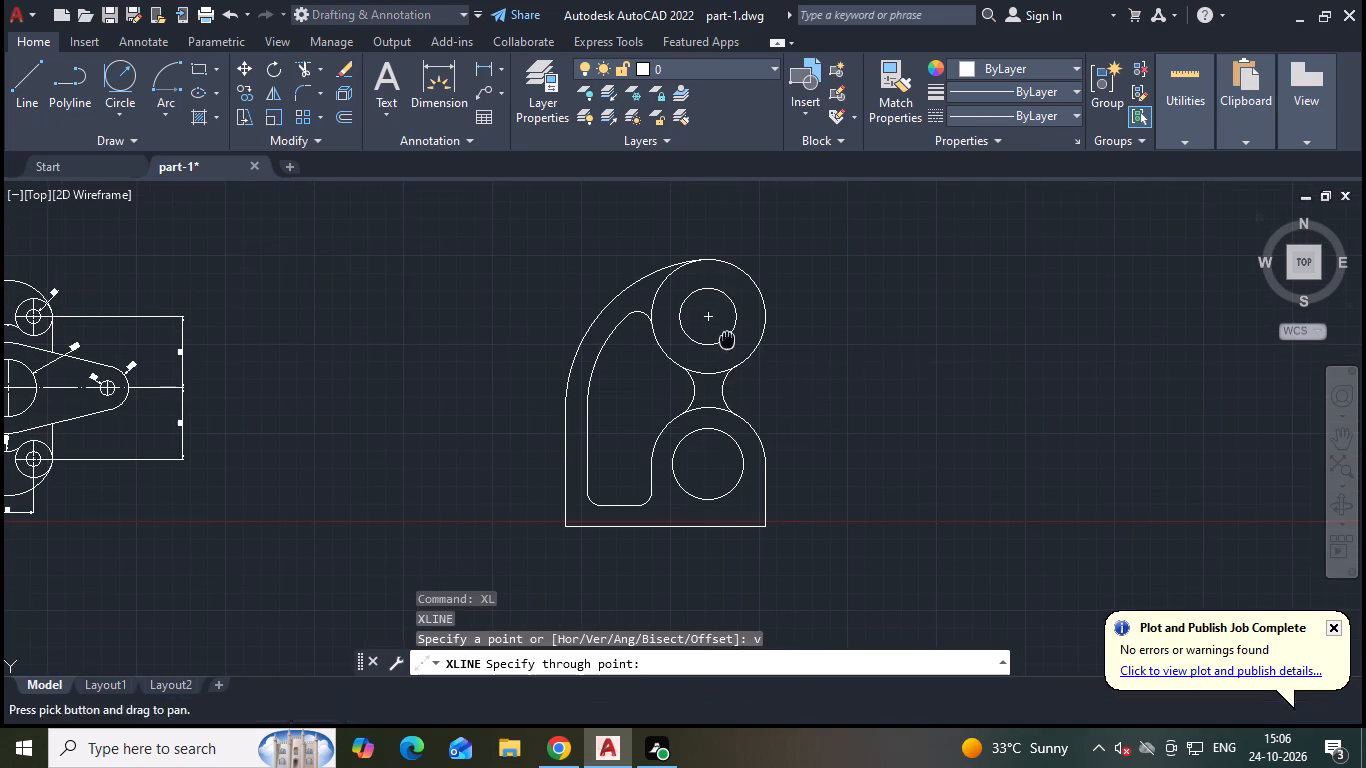
pyautogui.write('ce')
pyautogui.press('n')
pyautogui.press('space')
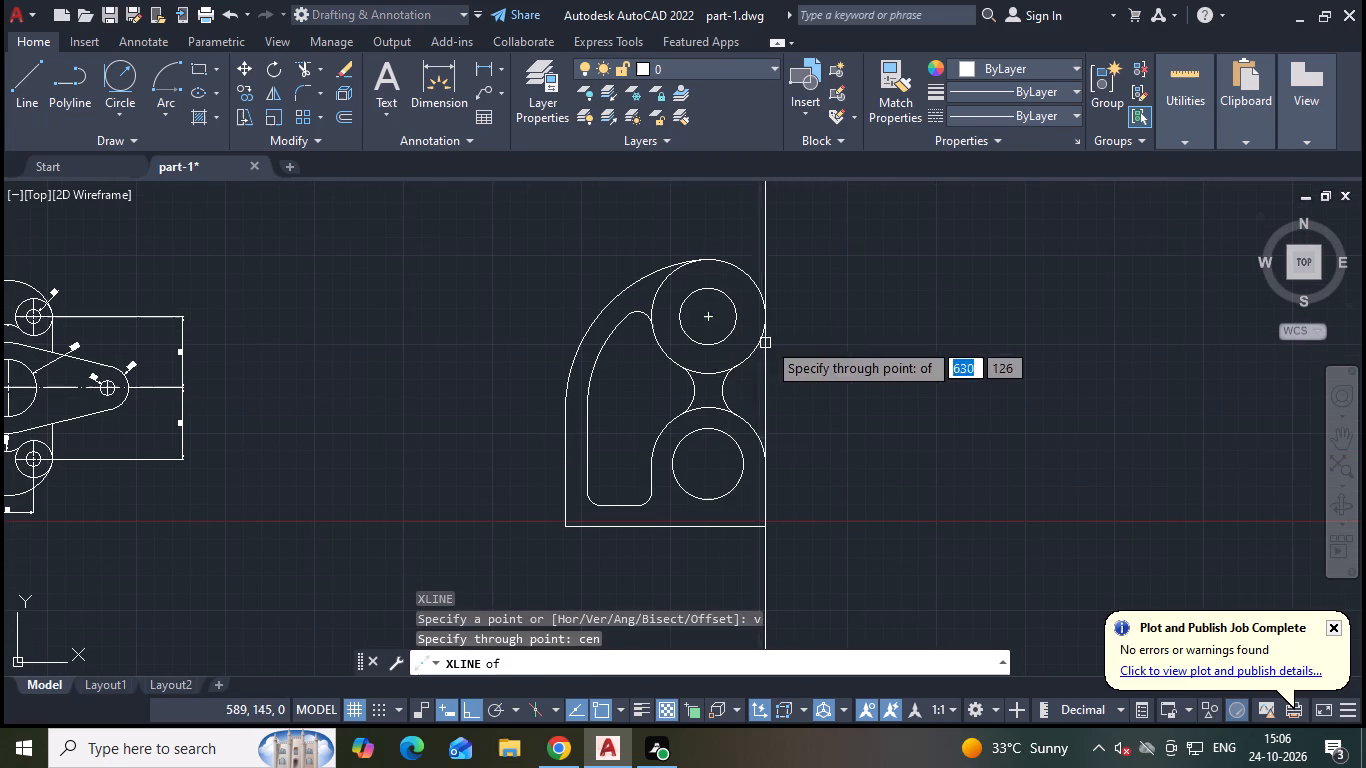
pyautogui.click(723, 293)
pyautogui.press('Escape')
pyautogui.press('Escape')
# Draw two short horizontal limit lines across the vertical construction line, one above and one below the part.
pyautogui.moveTo(728, 303); pyautogui.dragTo(728, 333, button='middle')
pyautogui.press('l')
pyautogui.press('space')
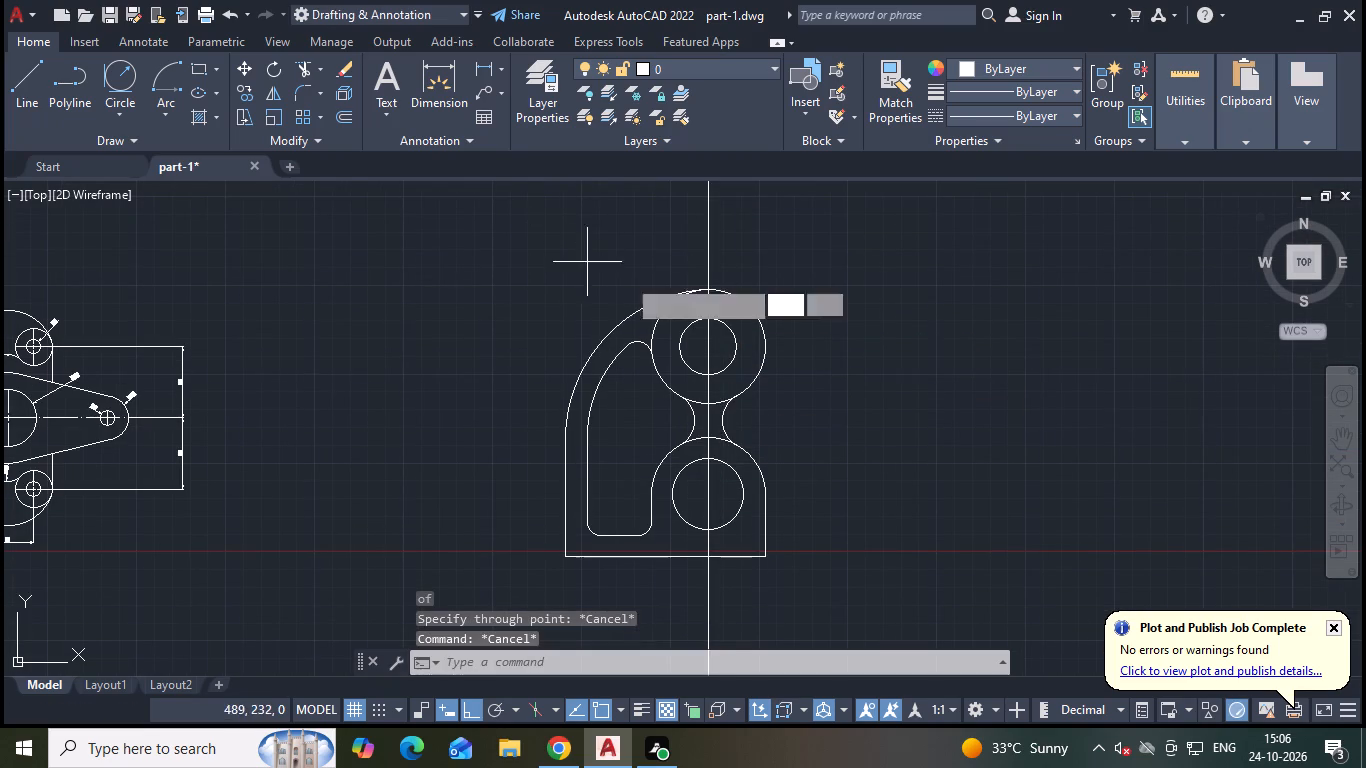
pyautogui.click(678, 252)
pyautogui.click(744, 258)
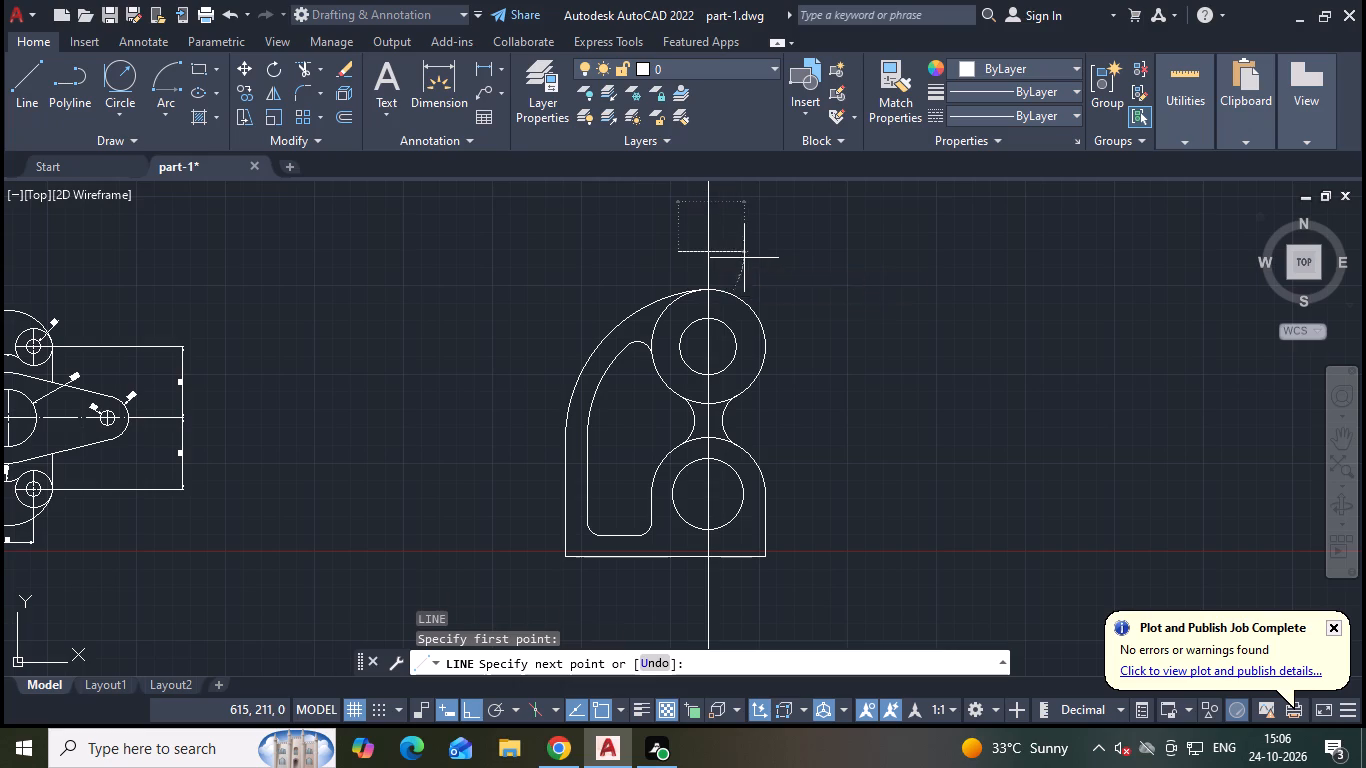
pyautogui.press('Escape')
pyautogui.press('space')
pyautogui.click(692, 611)
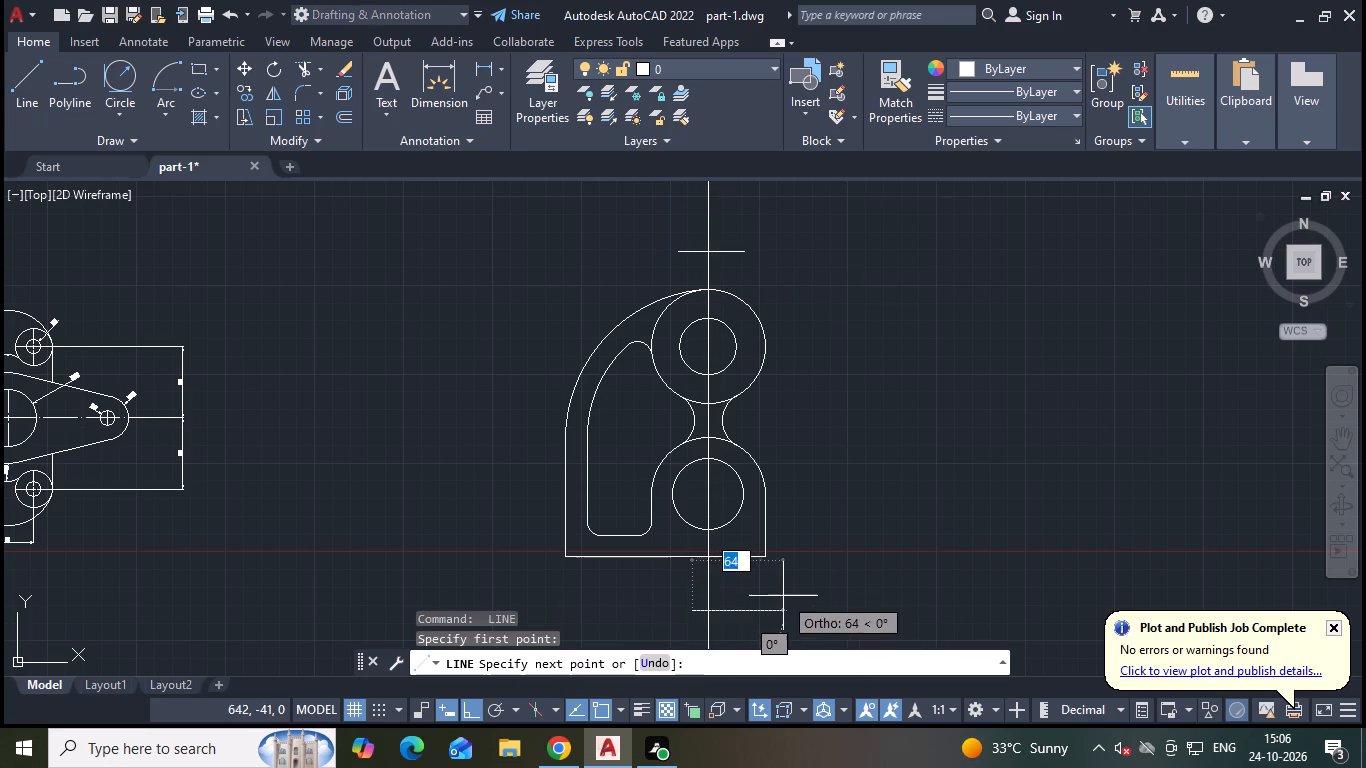
pyautogui.press('Escape')
pyautogui.click(757, 601)
pyautogui.press('Escape')
pyautogui.press('space')
pyautogui.click(730, 611)
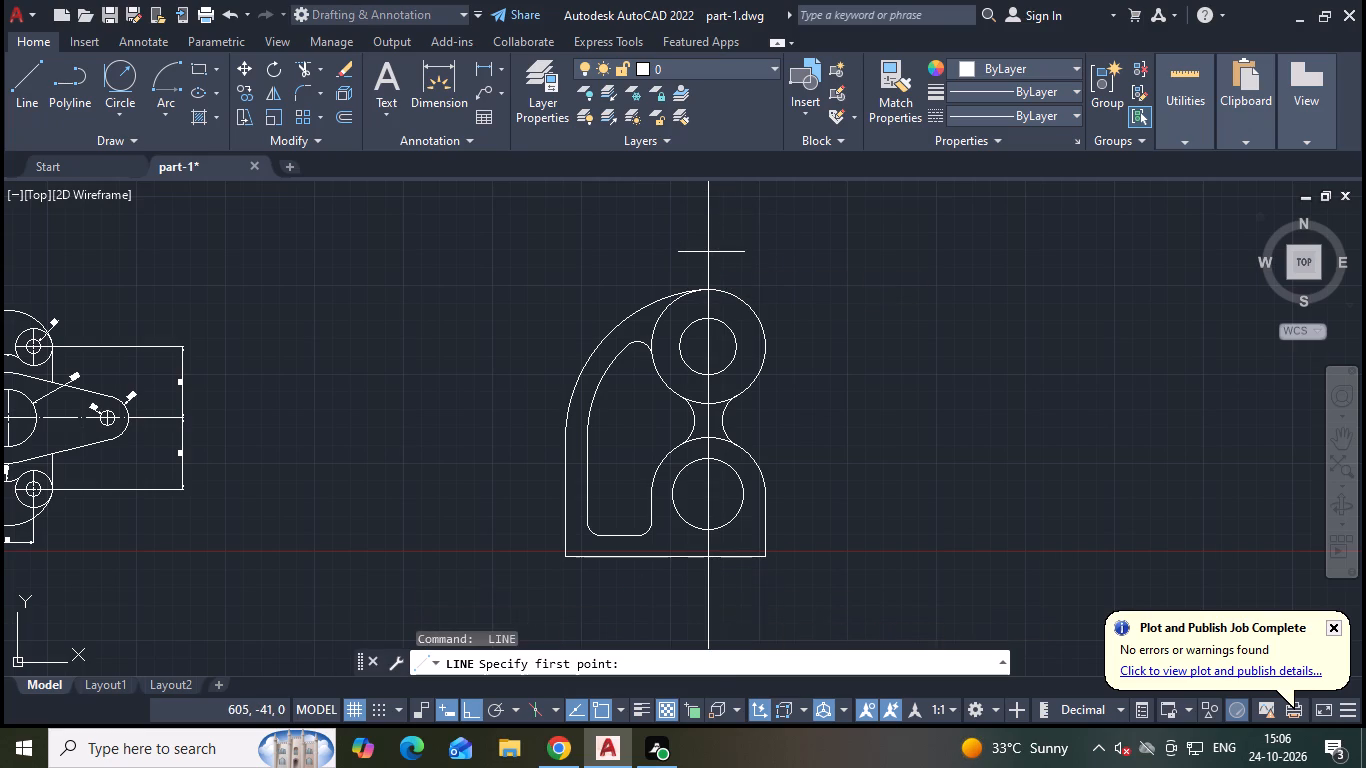
pyautogui.click(686, 611)
pyautogui.press('Escape')
# Trim both ends of the vertical construction line beyond the two short horizontal limit lines.
pyautogui.write('tr')
pyautogui.press('space')
pyautogui.click(726, 611)
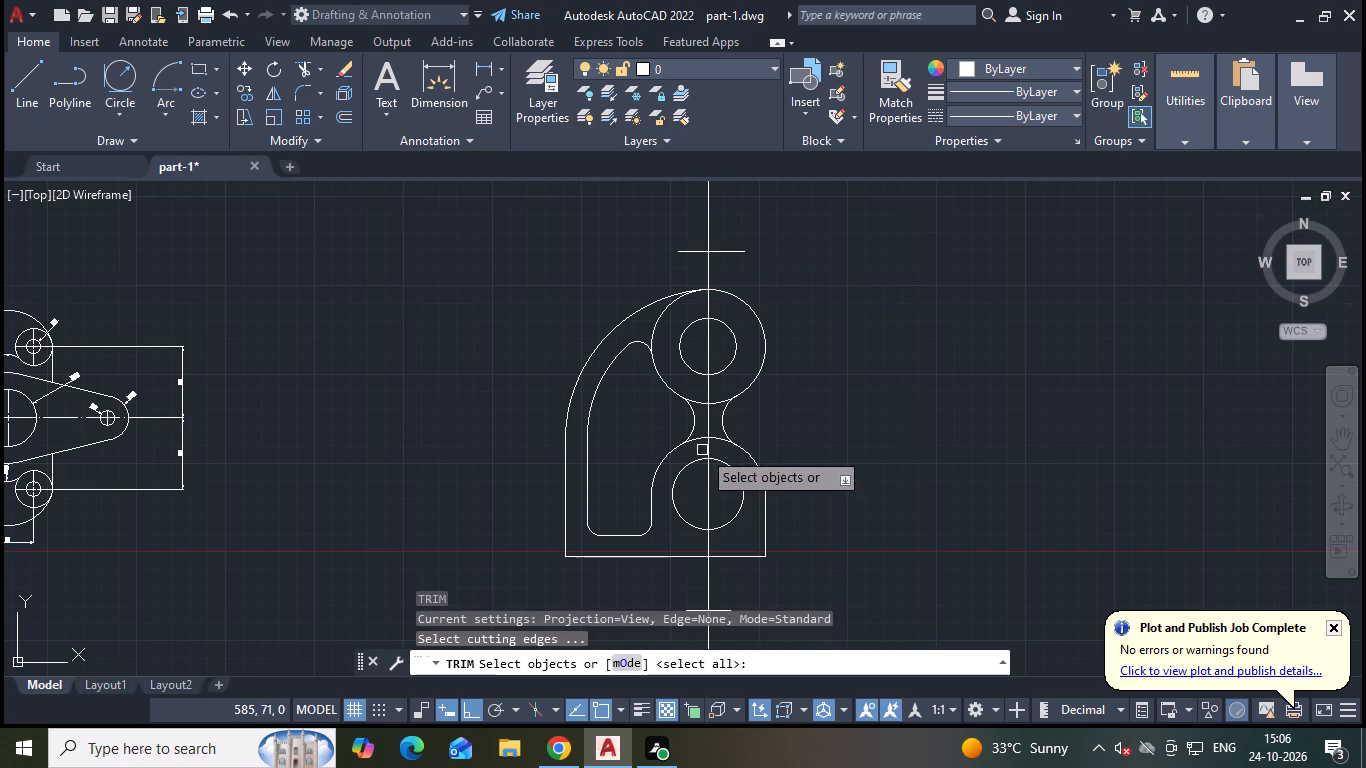
pyautogui.moveTo(702, 603); pyautogui.dragTo(684, 583, button='middle')
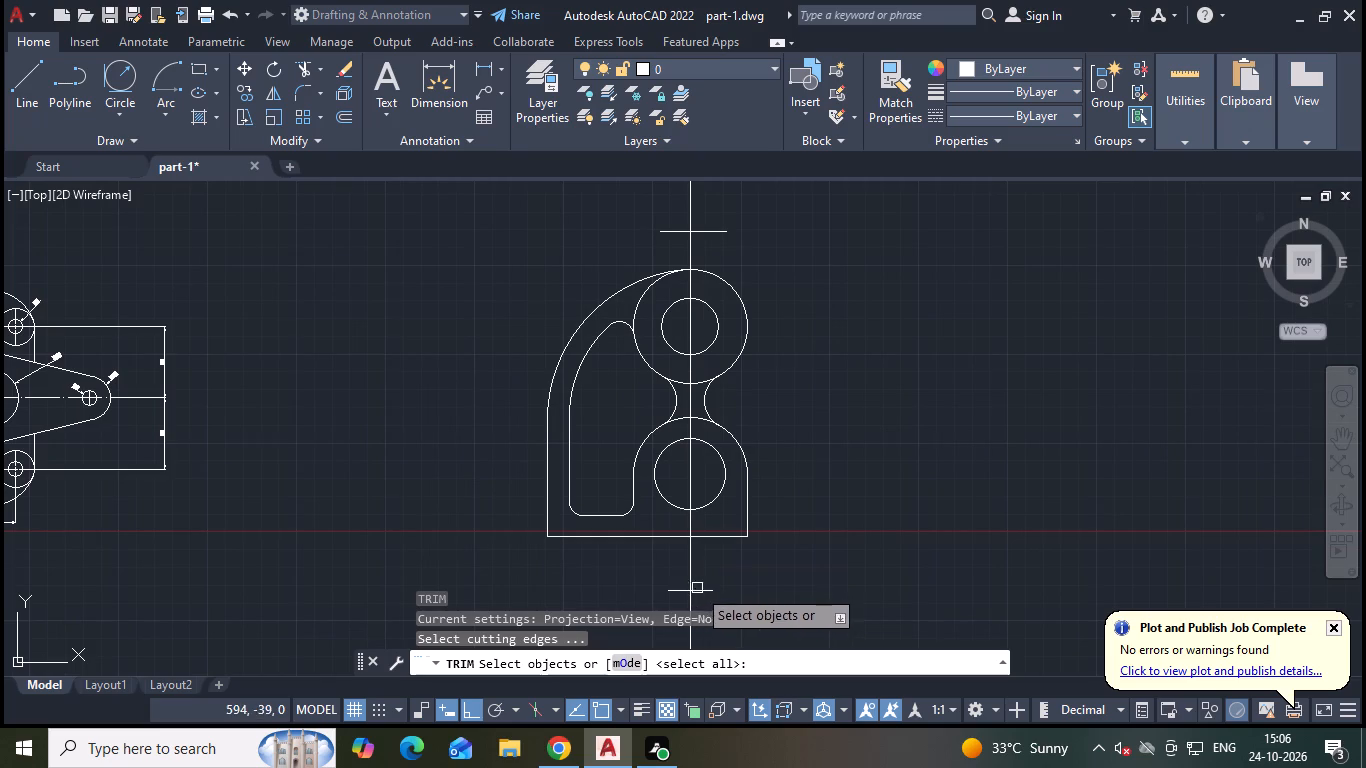
pyautogui.click(699, 588)
pyautogui.click(706, 227)
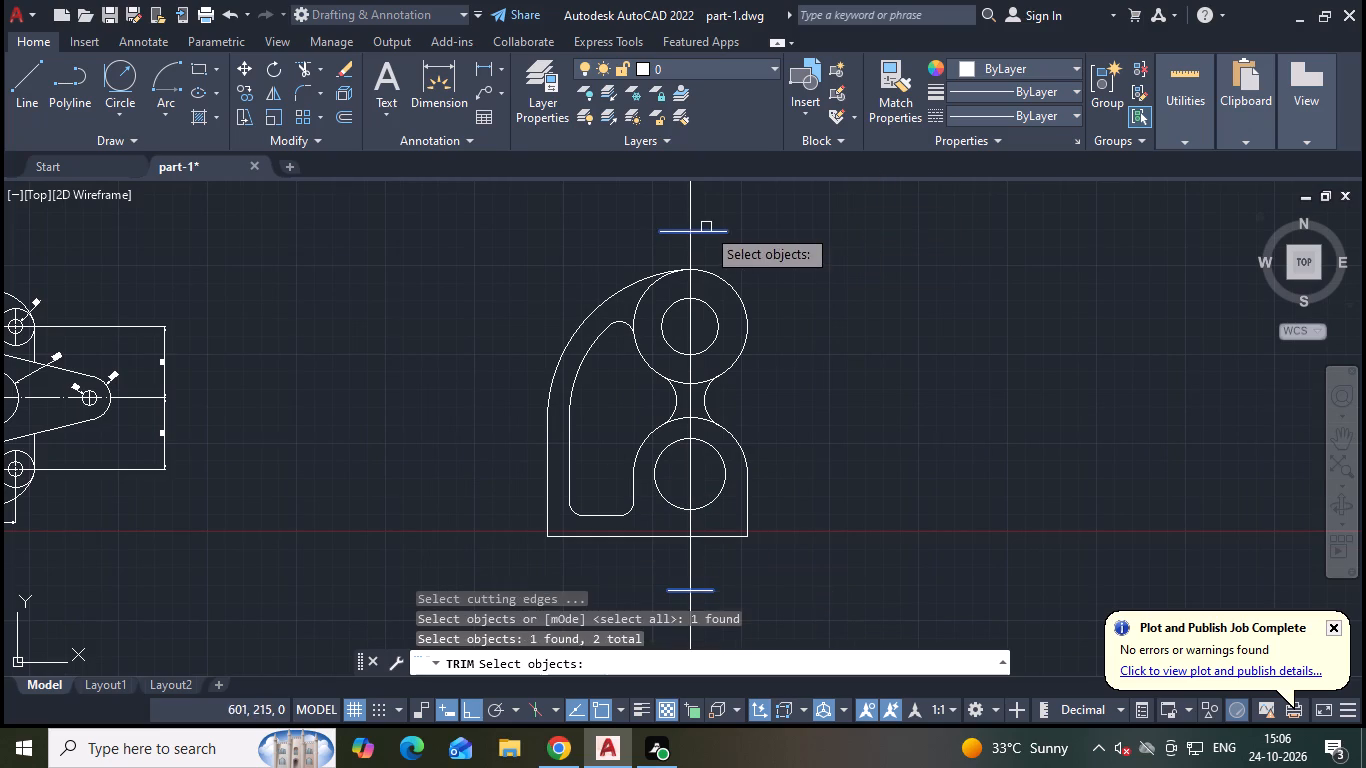
pyautogui.press('space')
pyautogui.click(696, 206)
pyautogui.click(674, 205)
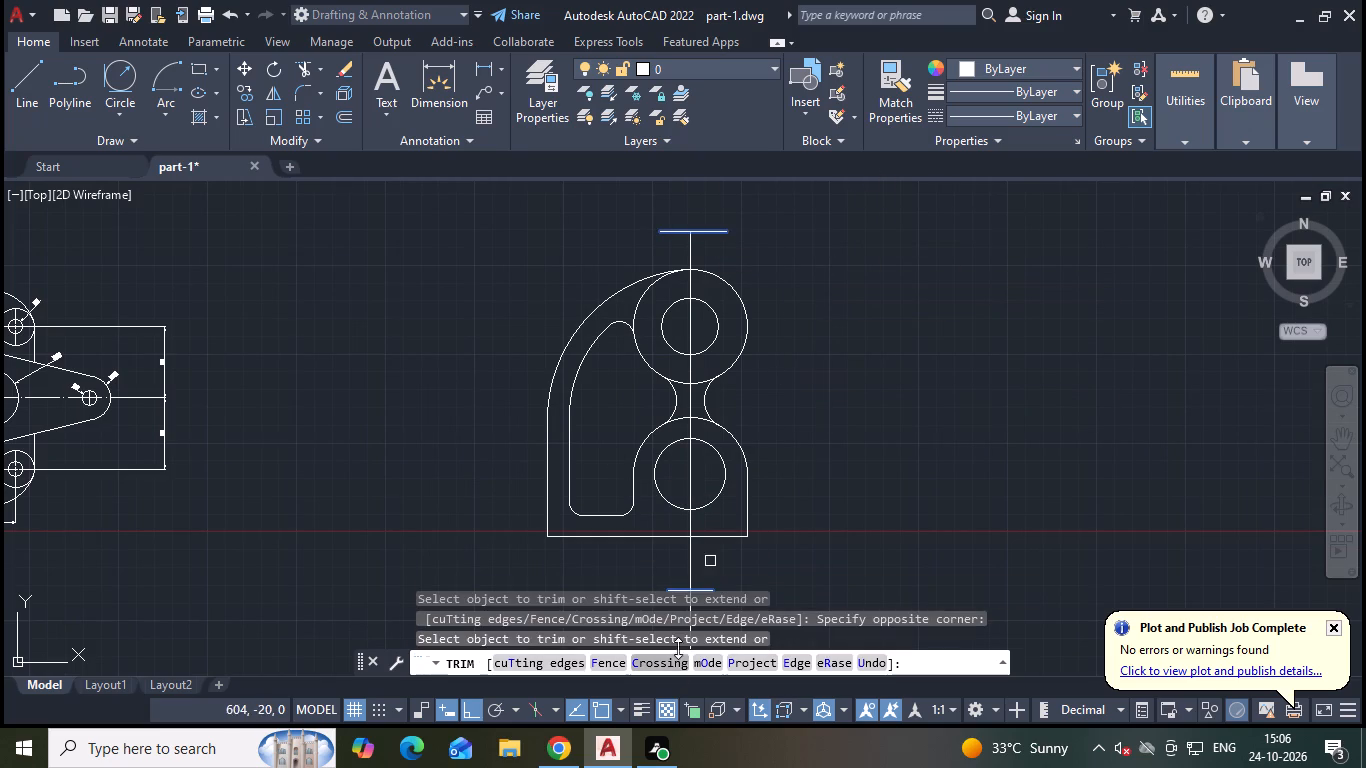
pyautogui.moveTo(775, 540); pyautogui.dragTo(775, 473, button='middle')
pyautogui.moveTo(723, 581); pyautogui.dragTo(704, 572)
pyautogui.click(654, 553)
pyautogui.press('Escape')
# Erase the two short horizontal limit lines above and below the part.
pyautogui.press('e')
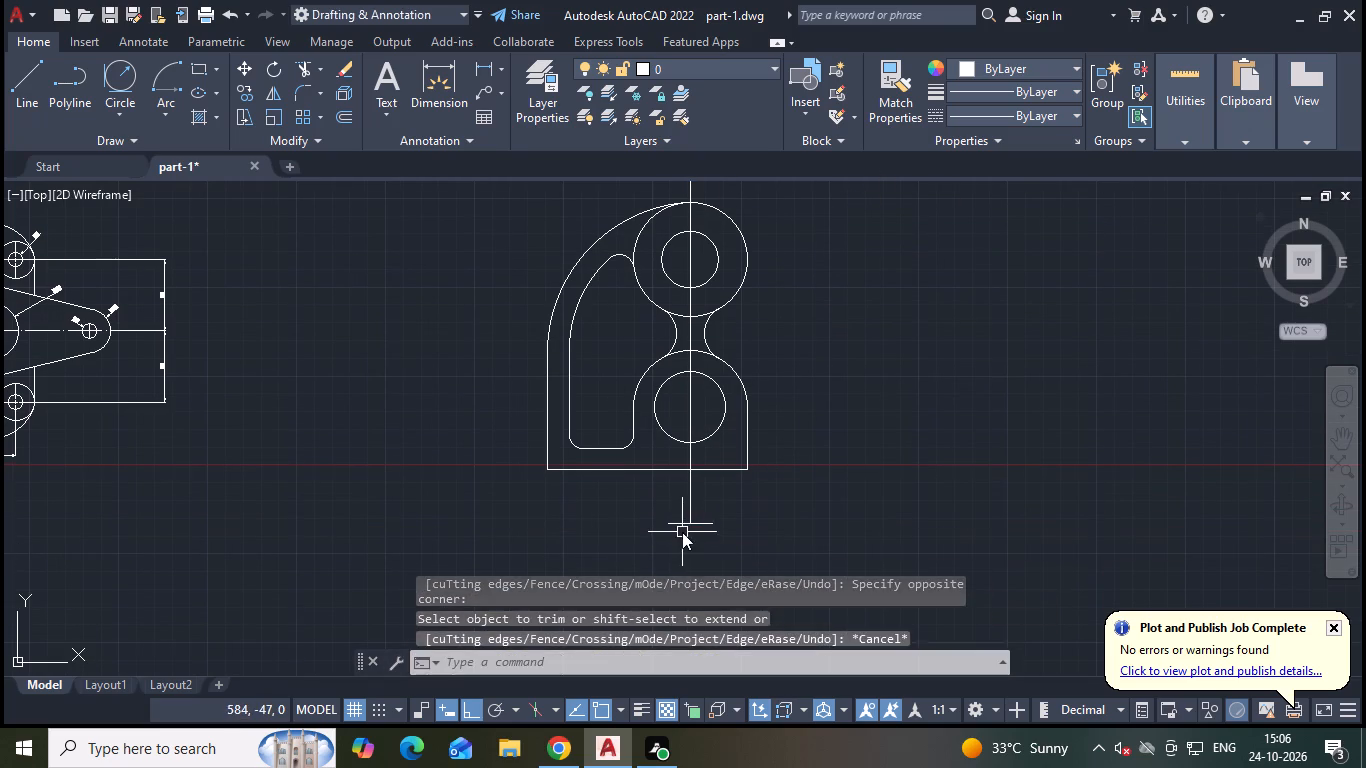
pyautogui.press('space')
pyautogui.click(677, 519)
pyautogui.moveTo(751, 348); pyautogui.dragTo(743, 395, button='middle')
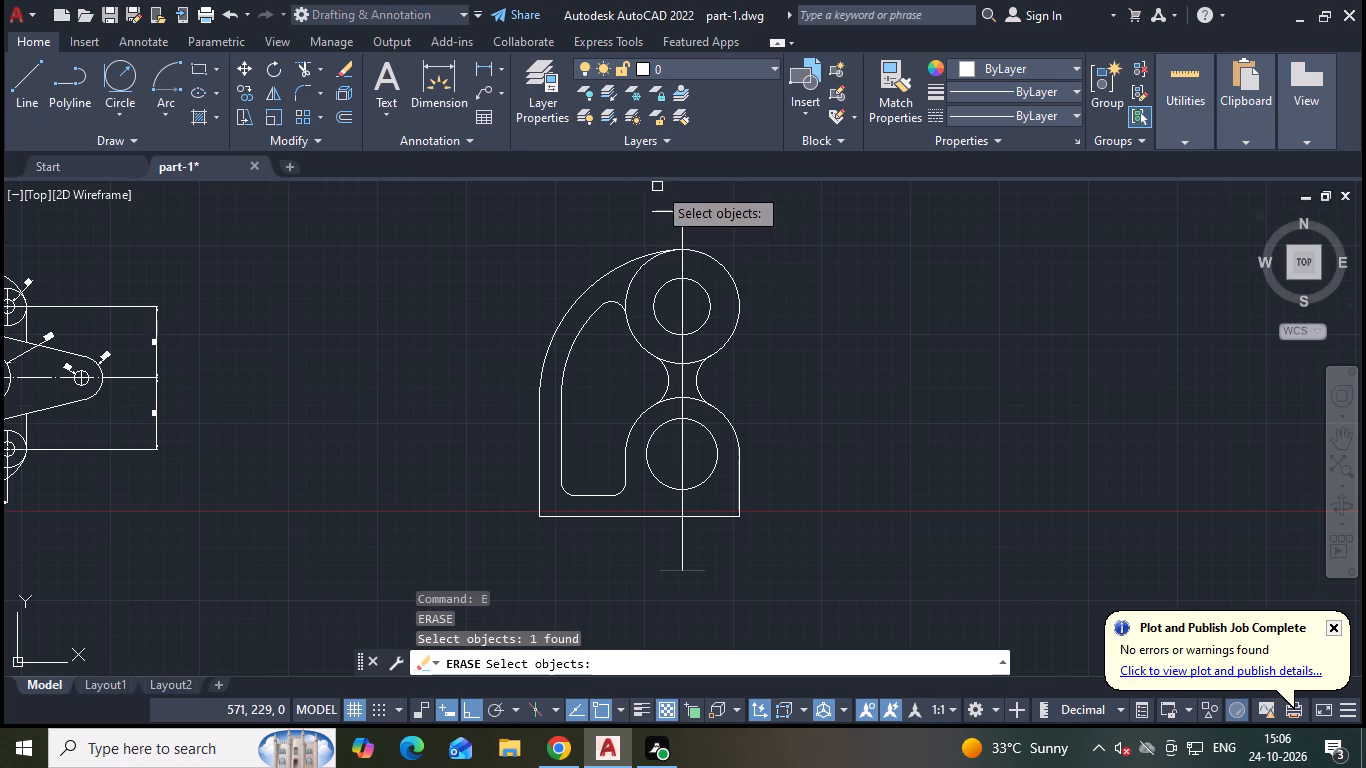
pyautogui.click(698, 212)
pyautogui.press('space')
# Apply the ACAD dash-dot linetype to the vertical centre line.
pyautogui.click(677, 238)
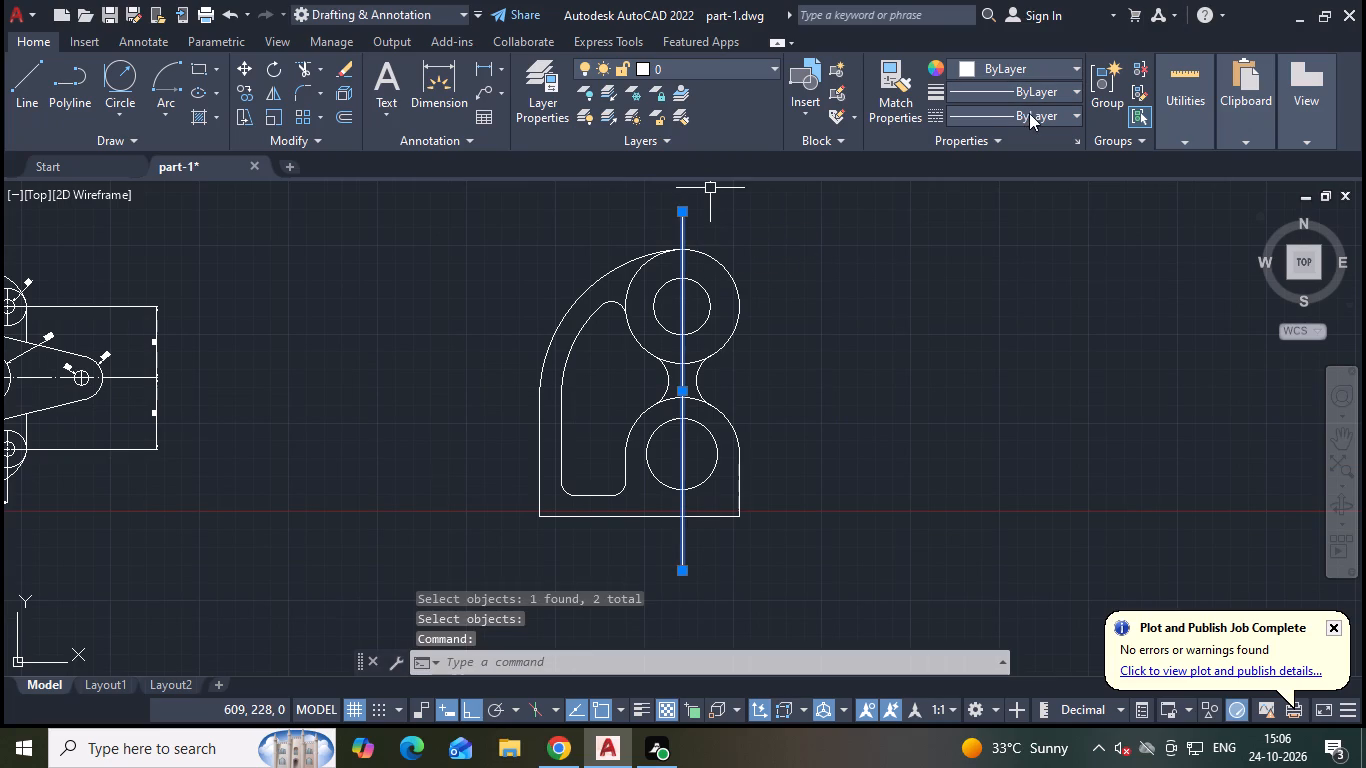
pyautogui.click(1029, 113)
pyautogui.click(1038, 194)
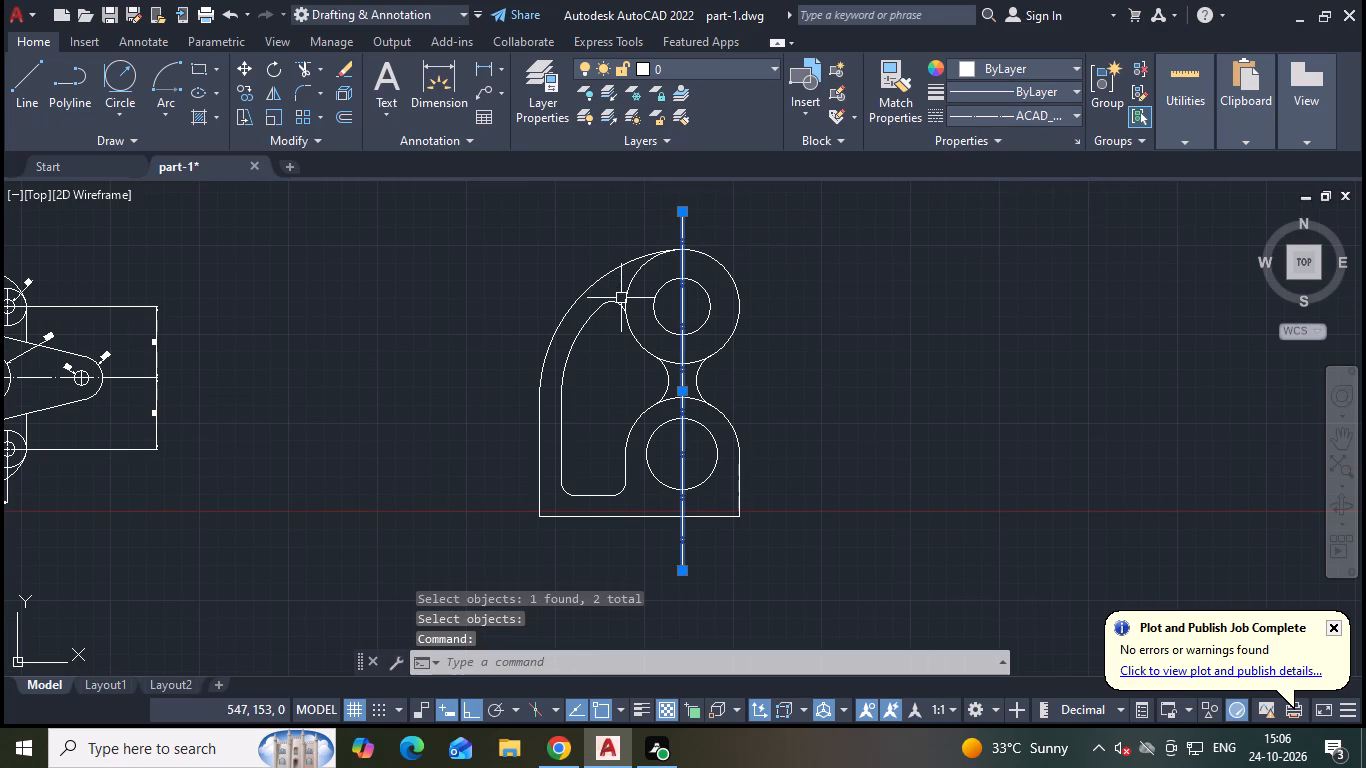
pyautogui.press('Escape')
pyautogui.press('Escape')
pyautogui.middleClick(677, 302)
pyautogui.press('Escape')
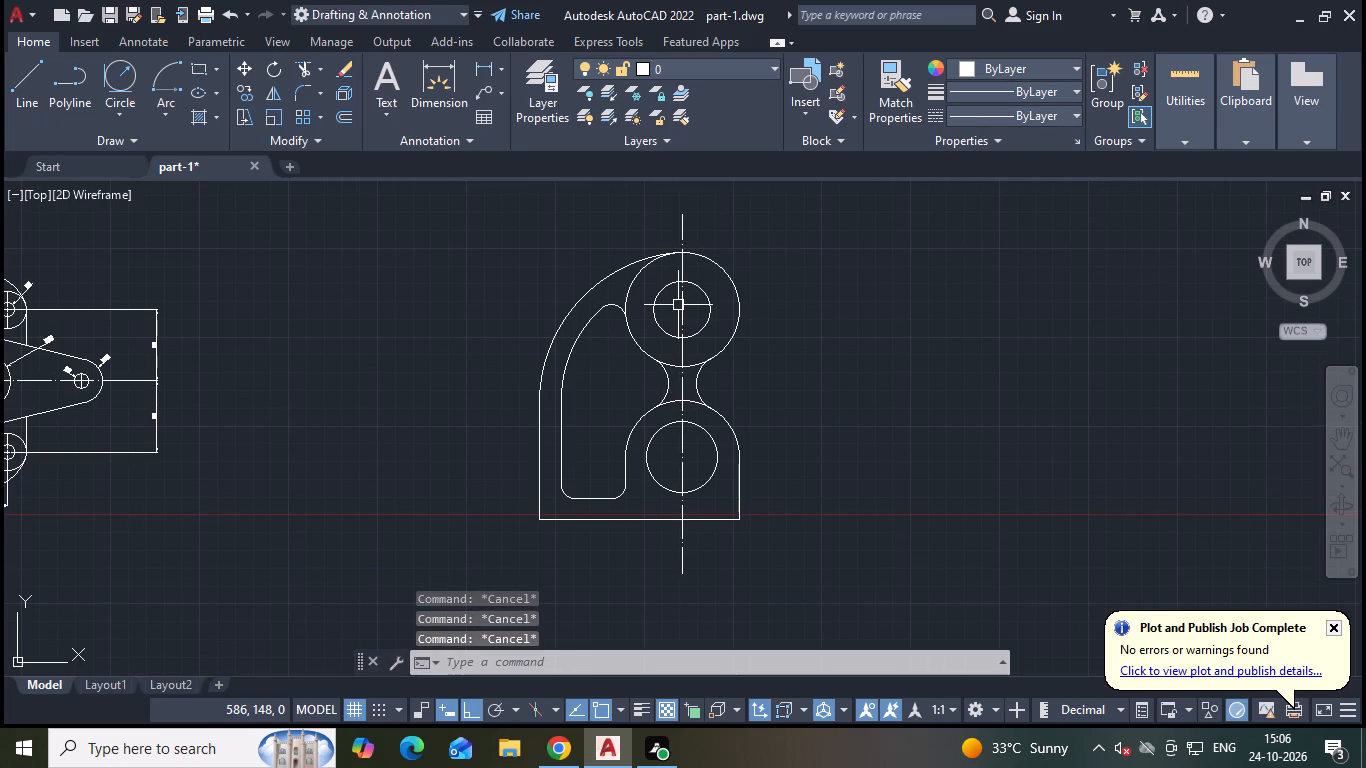
# Add centre marks to the upper outer circle and the lower outer arc.
pyautogui.write('cm')
pyautogui.press('space')
pyautogui.click(719, 261)
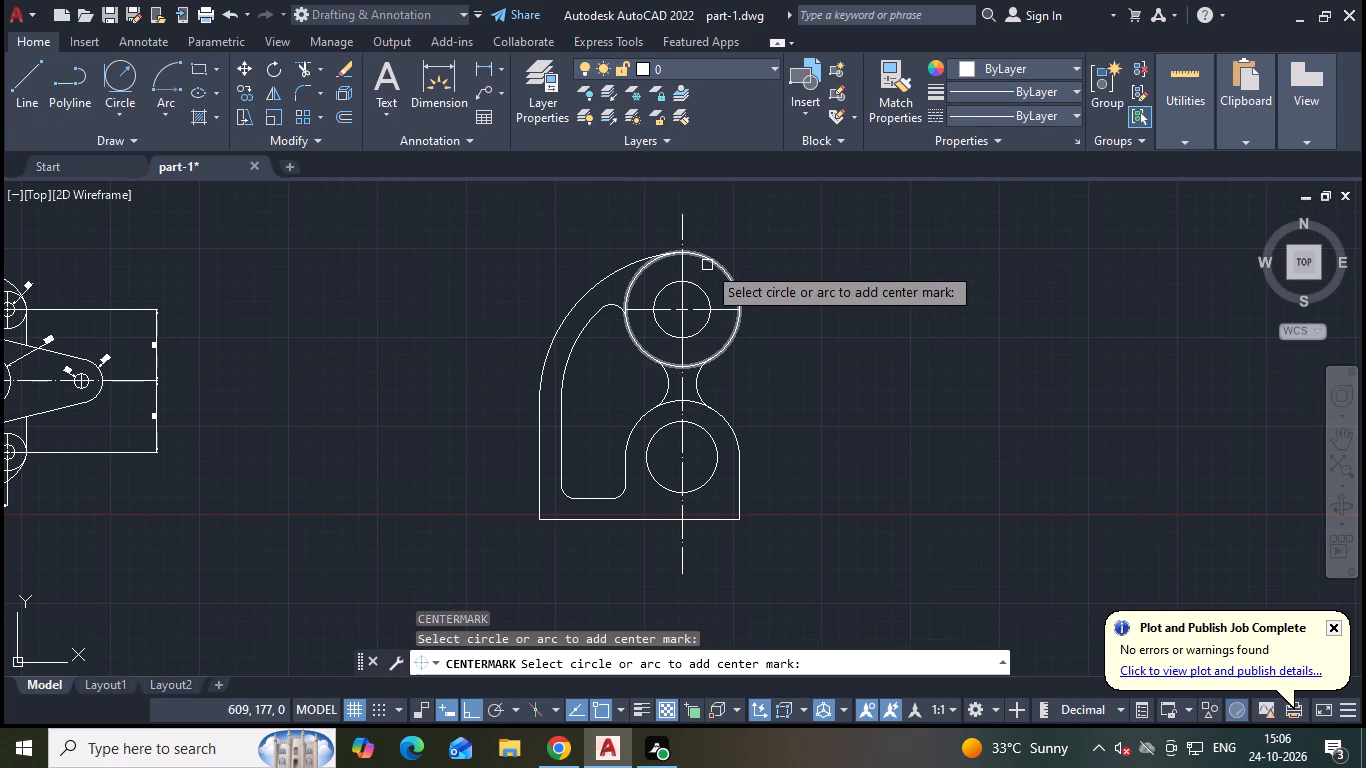
pyautogui.click(733, 429)
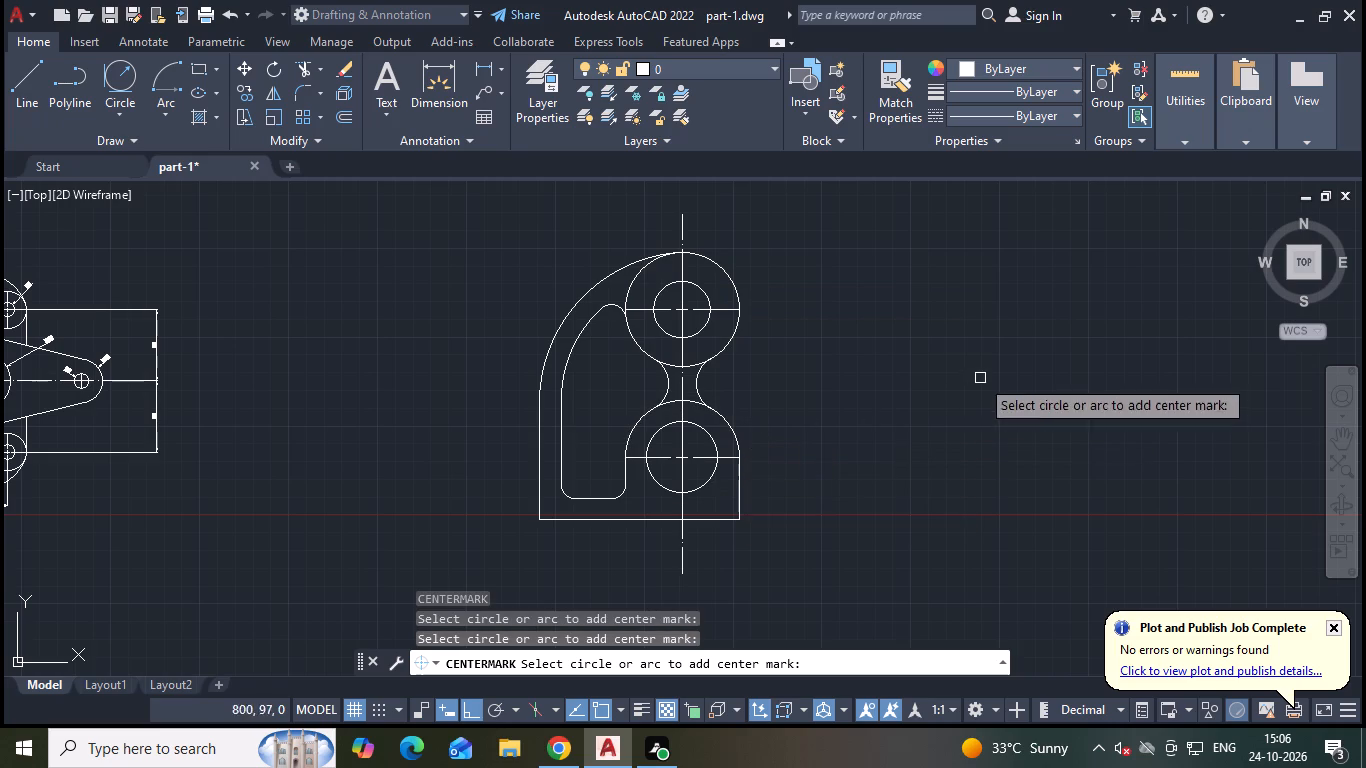
pyautogui.press('Escape')
pyautogui.press('Escape')
pyautogui.press('Escape')
# Dimension the diameter of the upper outer circle, placing the text outside its upper-right edge.
pyautogui.middleClick(811, 322)
pyautogui.write('dd')
pyautogui.press('i')
pyautogui.press('space')
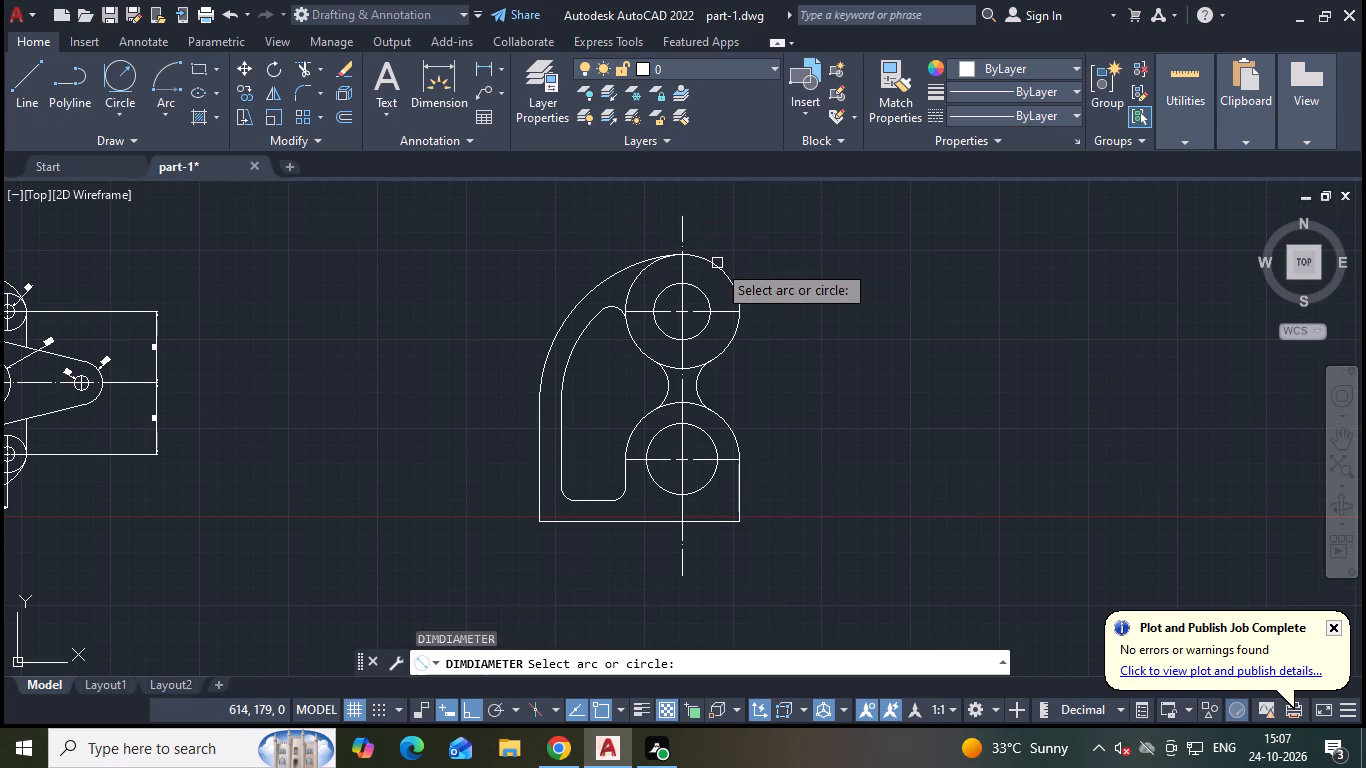
pyautogui.click(717, 263)
pyautogui.scroll(3, 751, 247)
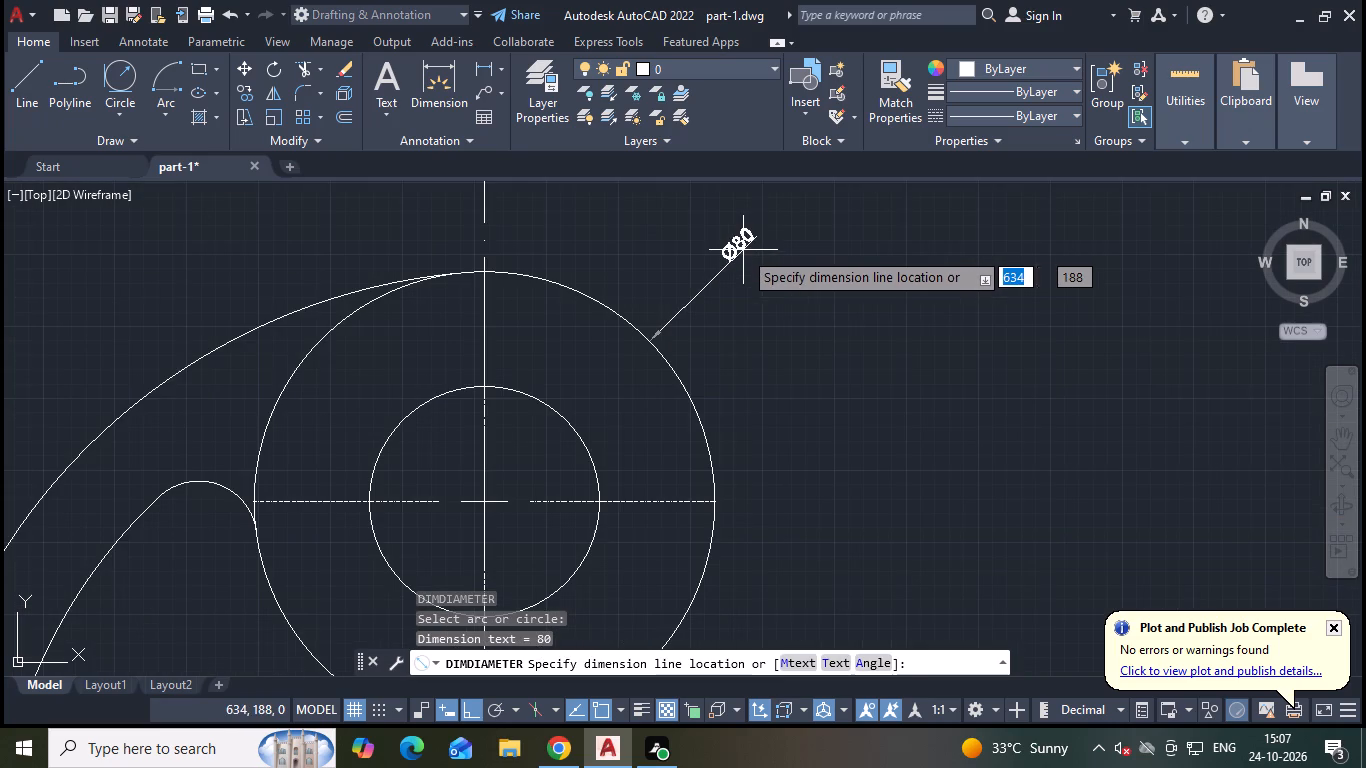
pyautogui.click(733, 255)
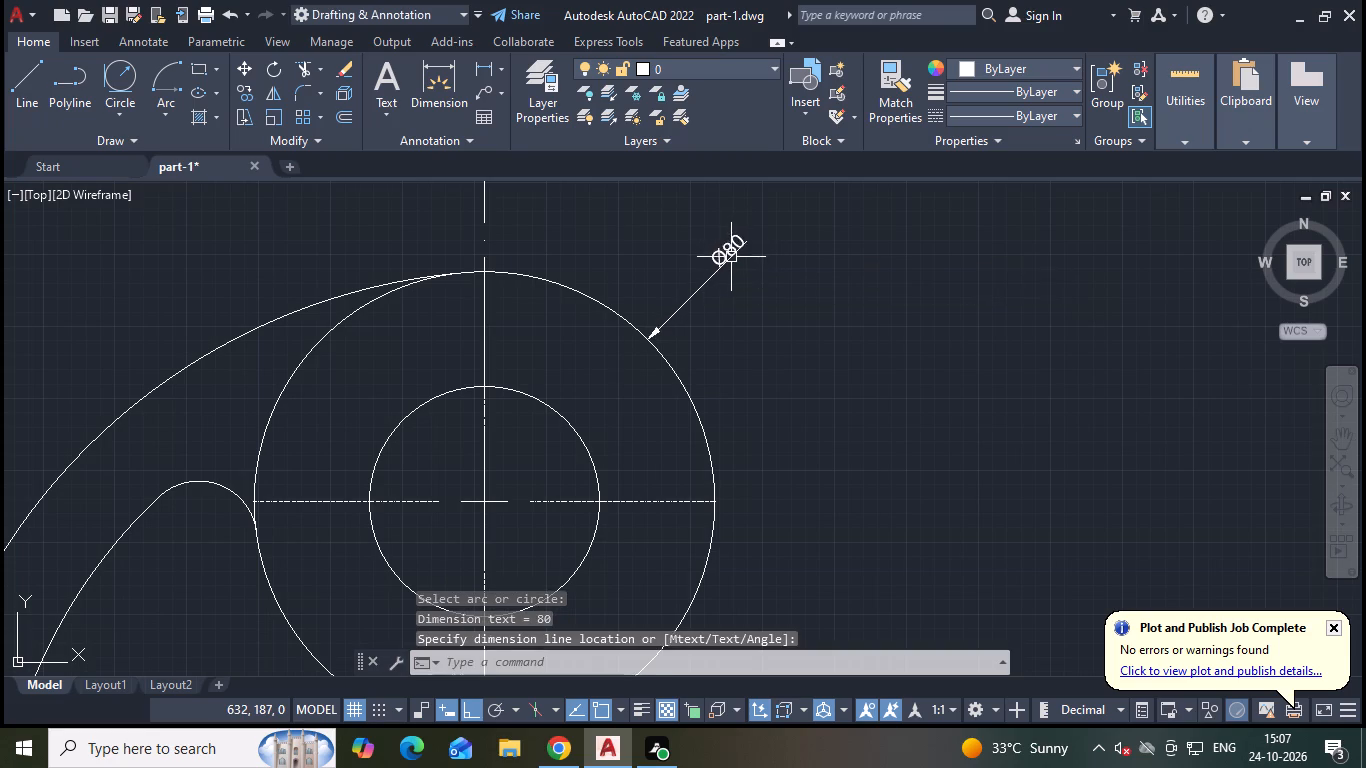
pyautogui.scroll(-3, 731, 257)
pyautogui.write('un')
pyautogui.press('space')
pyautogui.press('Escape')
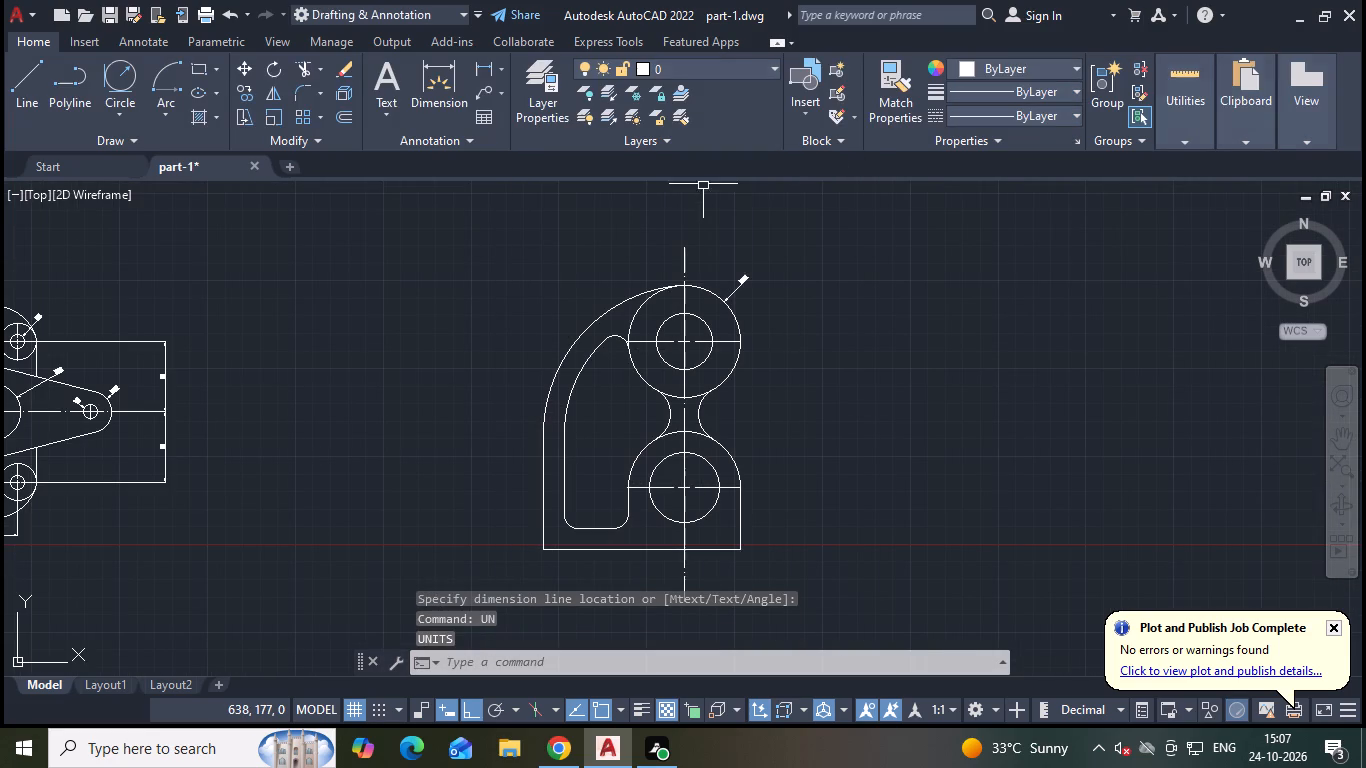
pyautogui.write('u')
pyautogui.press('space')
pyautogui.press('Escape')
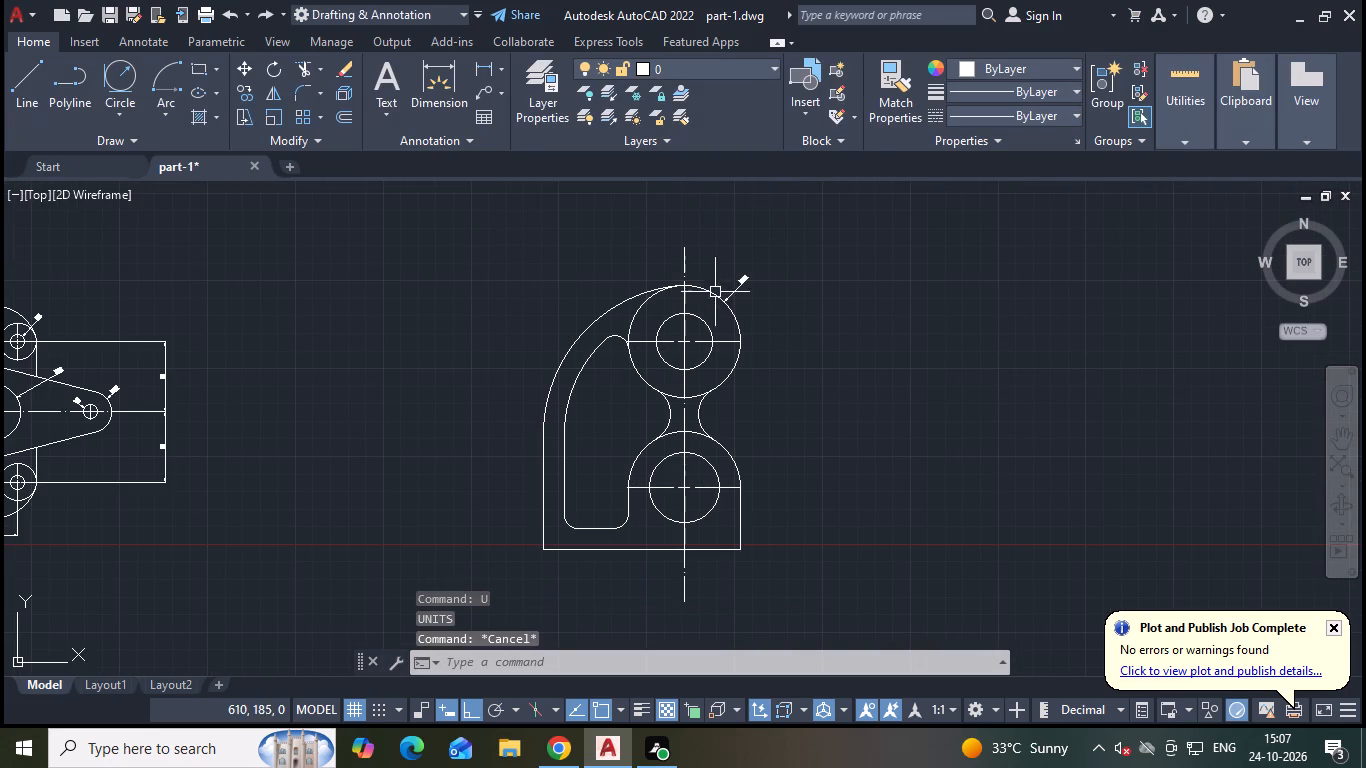
# Modify the Standard dimension style to use a text height of 3.5.
pyautogui.press('d')
pyautogui.press('space')
pyautogui.click(889, 335)
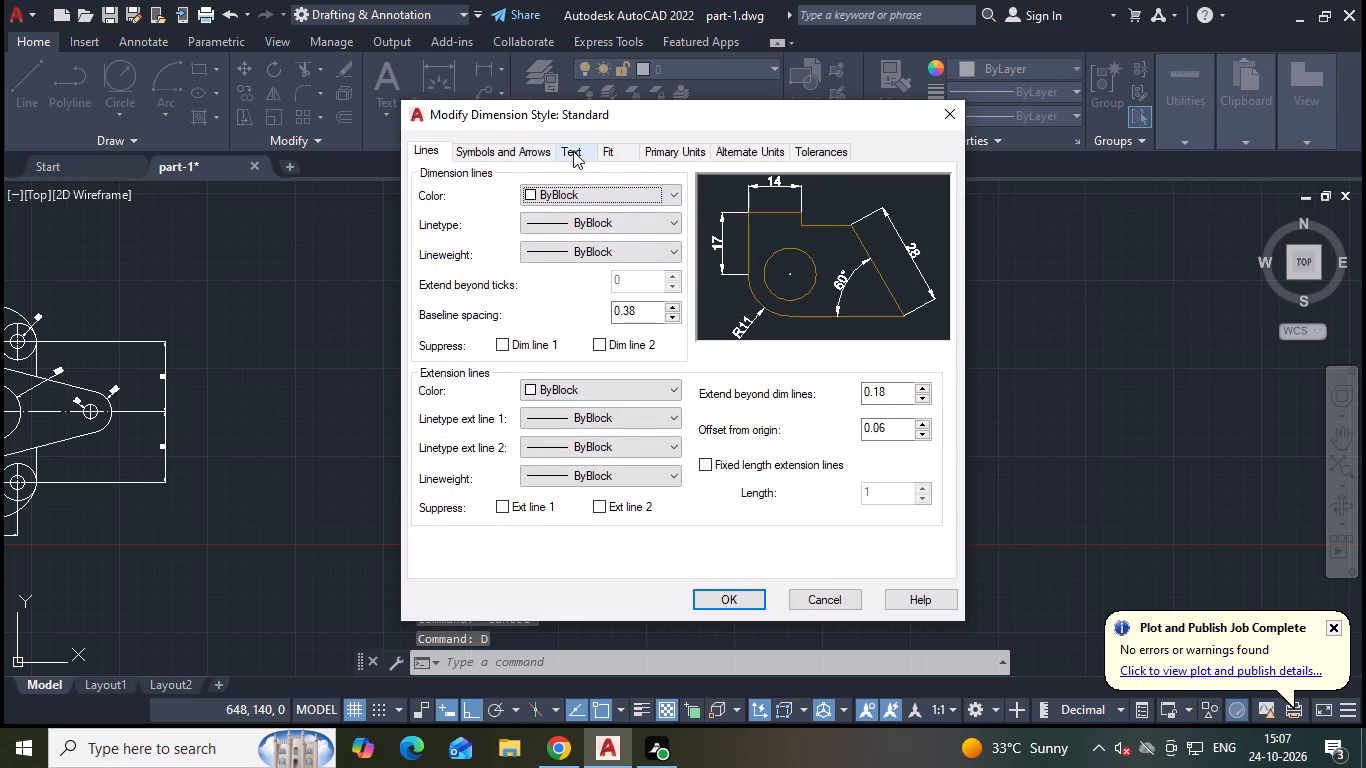
pyautogui.click(573, 151)
pyautogui.moveTo(638, 297); pyautogui.dragTo(582, 296)
pyautogui.write('3.')
pyautogui.press('5')
pyautogui.press('Return')
# Set the Standard dimension style's arrow size to 3.5 and make the style current.
pyautogui.click(433, 149)
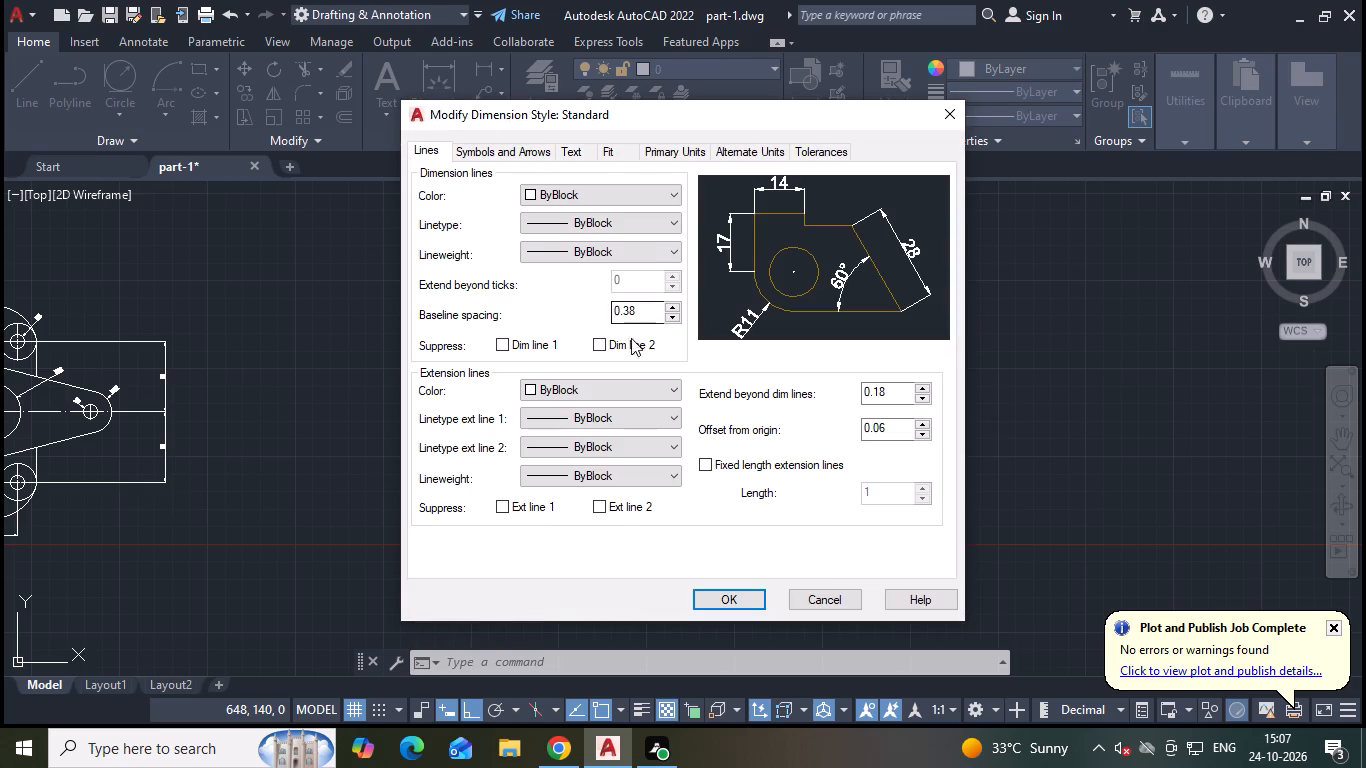
pyautogui.click(579, 156)
pyautogui.click(465, 158)
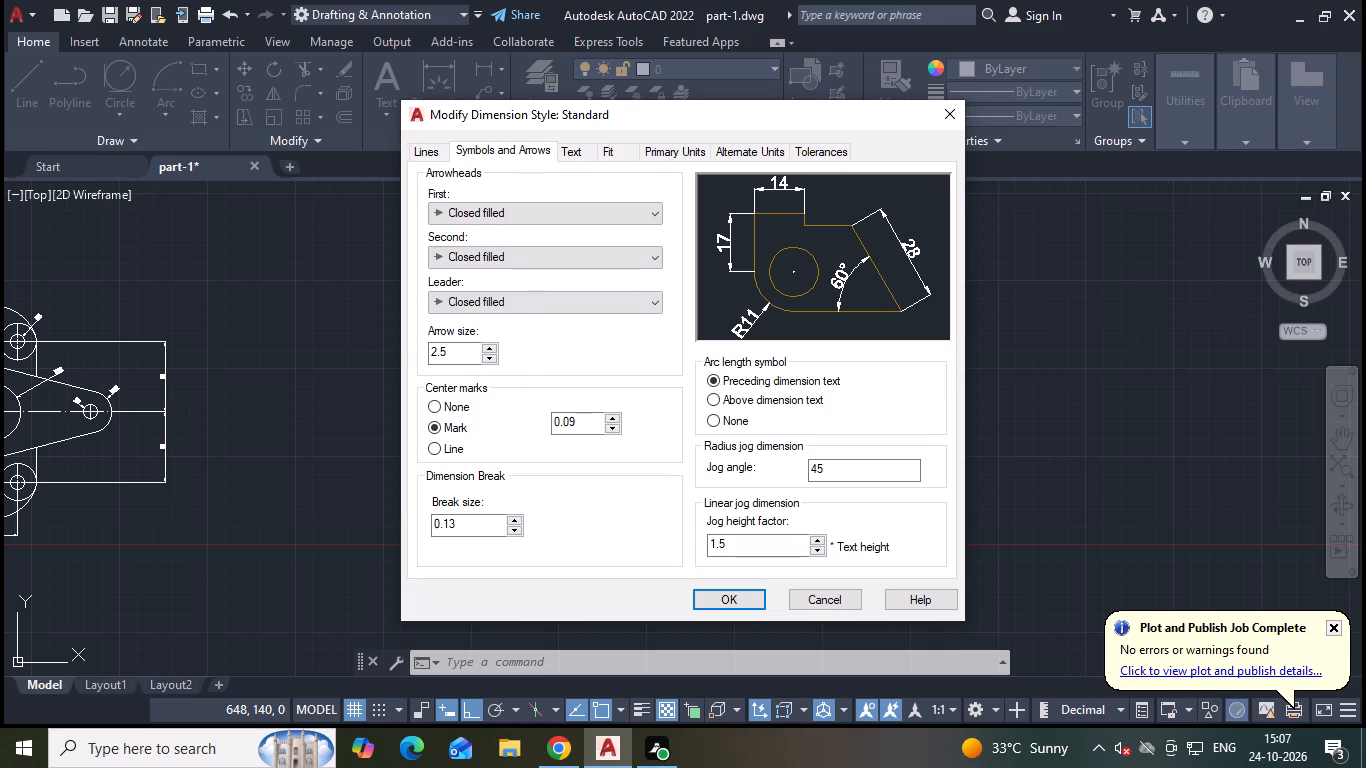
pyautogui.moveTo(464, 353); pyautogui.dragTo(387, 353)
pyautogui.write('3.')
pyautogui.press('5')
pyautogui.press('Return')
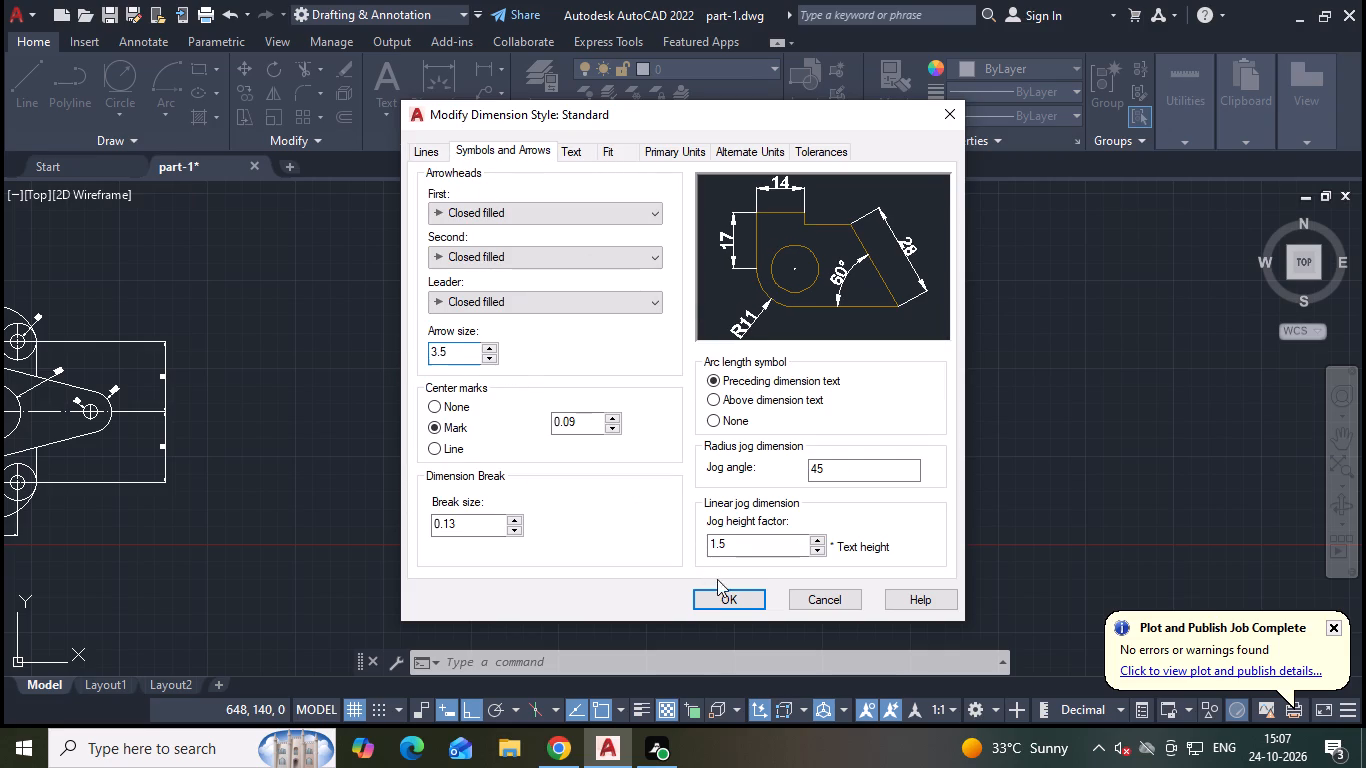
pyautogui.click(721, 595)
pyautogui.tripleClick(914, 266)
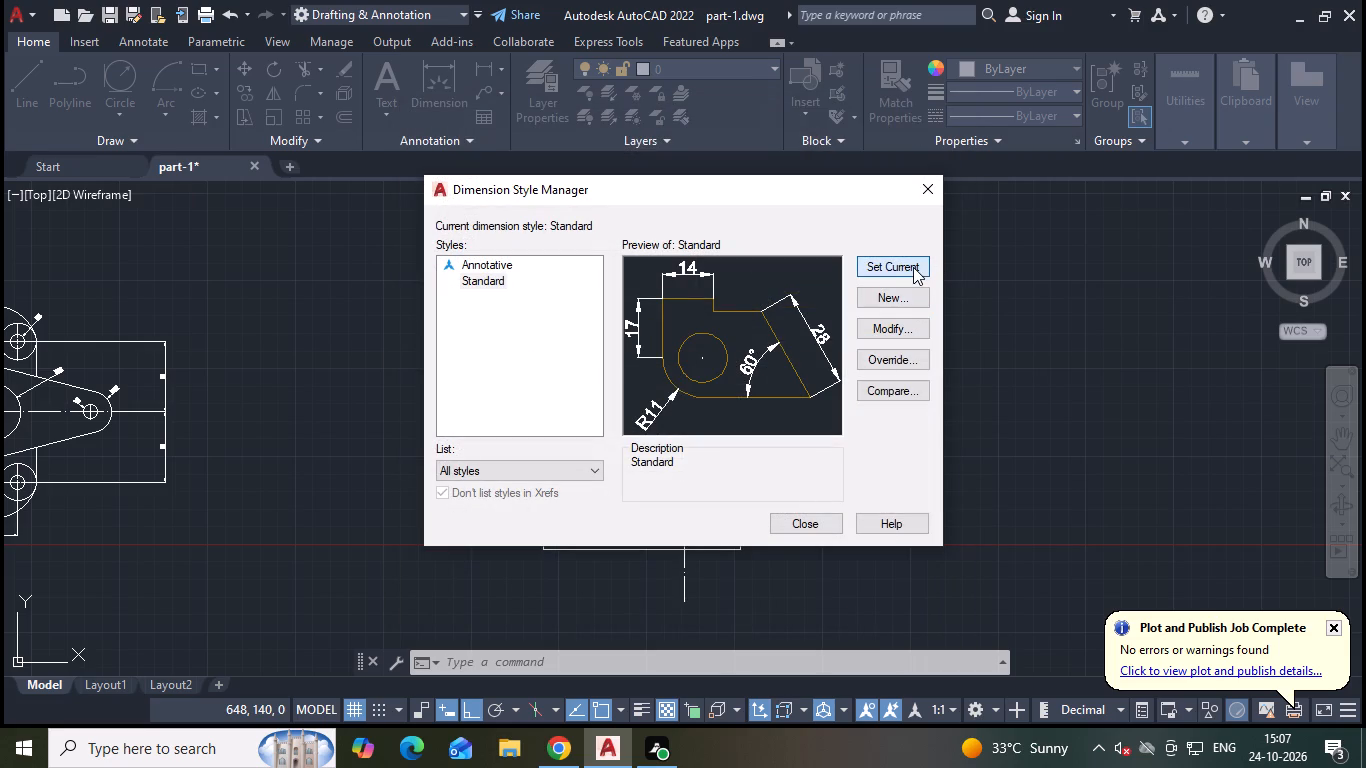
pyautogui.click(794, 515)
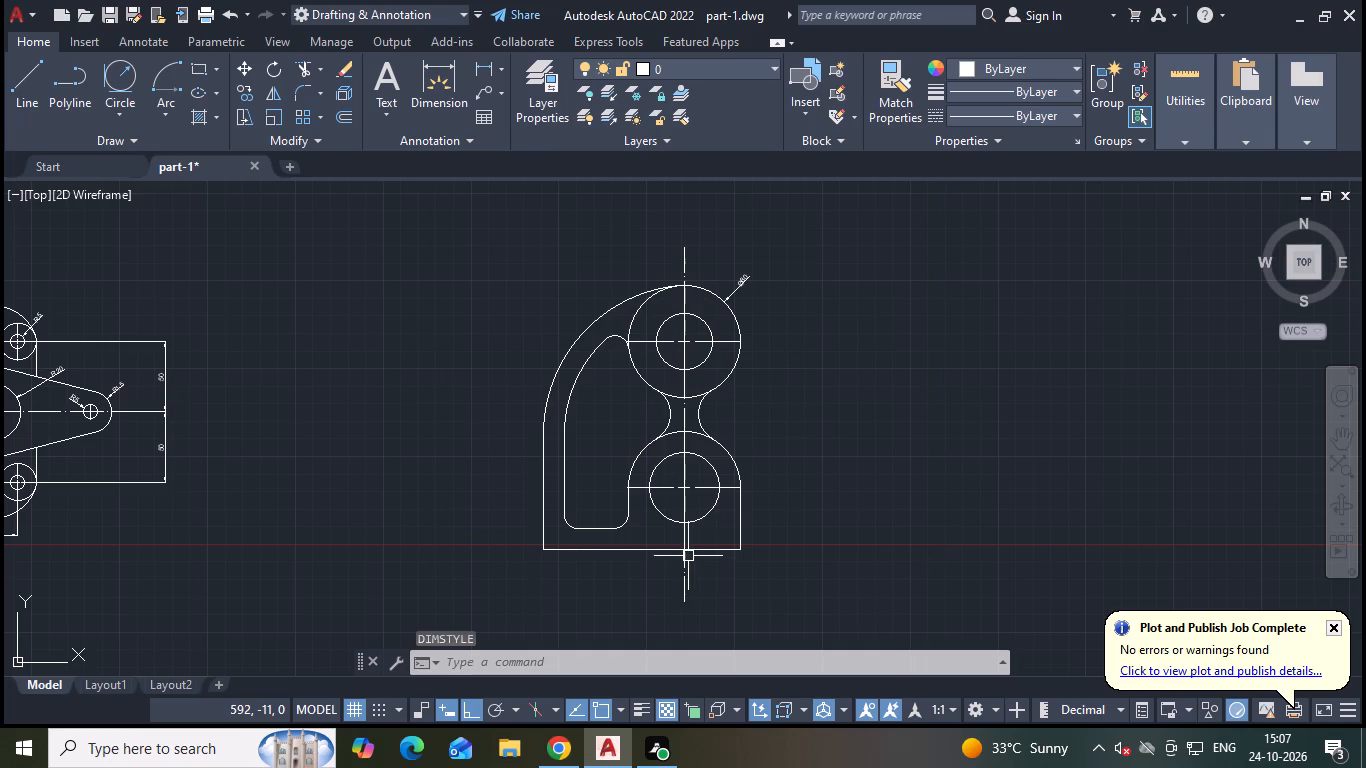
# Dimension the diameter of the upper inner circle, placing the text outside the part's upper-left outline.
pyautogui.scroll(1, 759, 377)
pyautogui.middleClick(766, 358)
pyautogui.press('Escape')
pyautogui.moveTo(766, 402); pyautogui.dragTo(764, 453, button='middle')
pyautogui.press('d')
pyautogui.press('d')
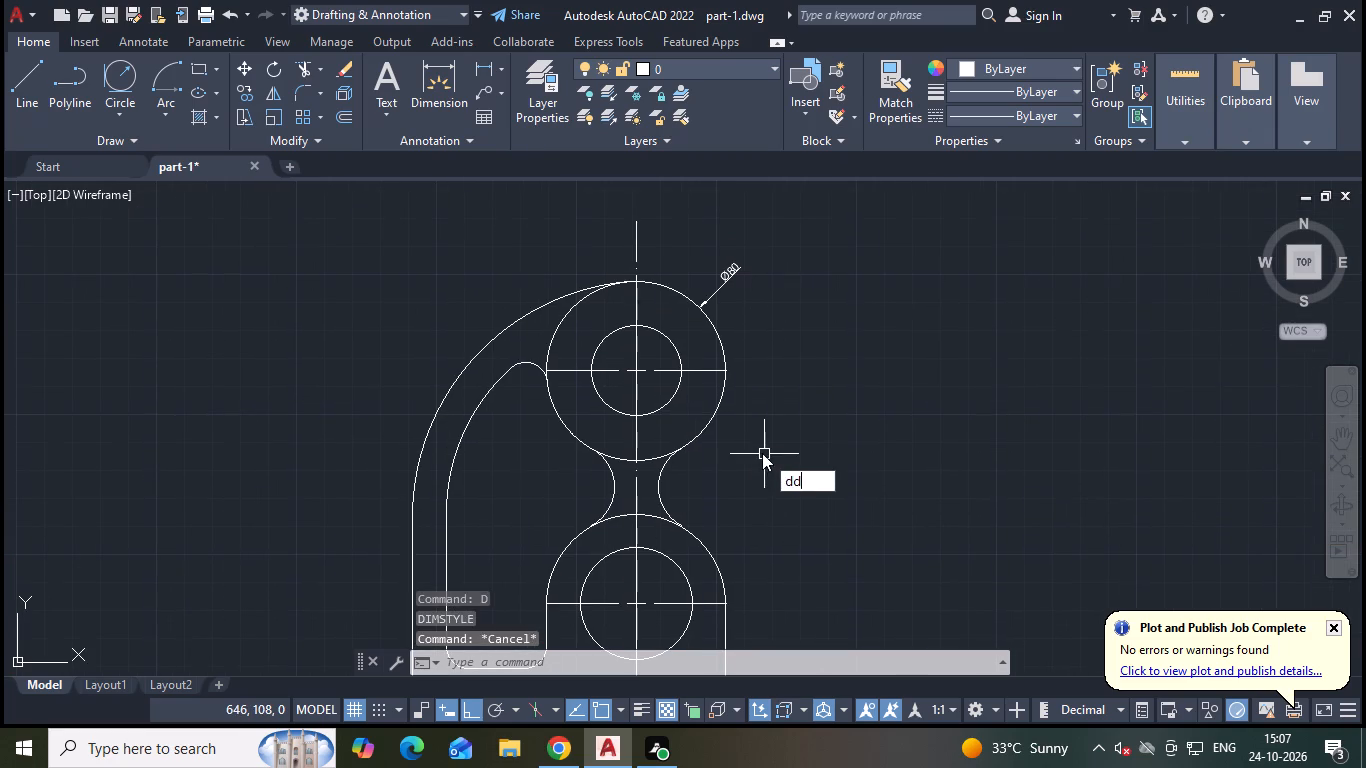
pyautogui.press('i')
pyautogui.press('space')
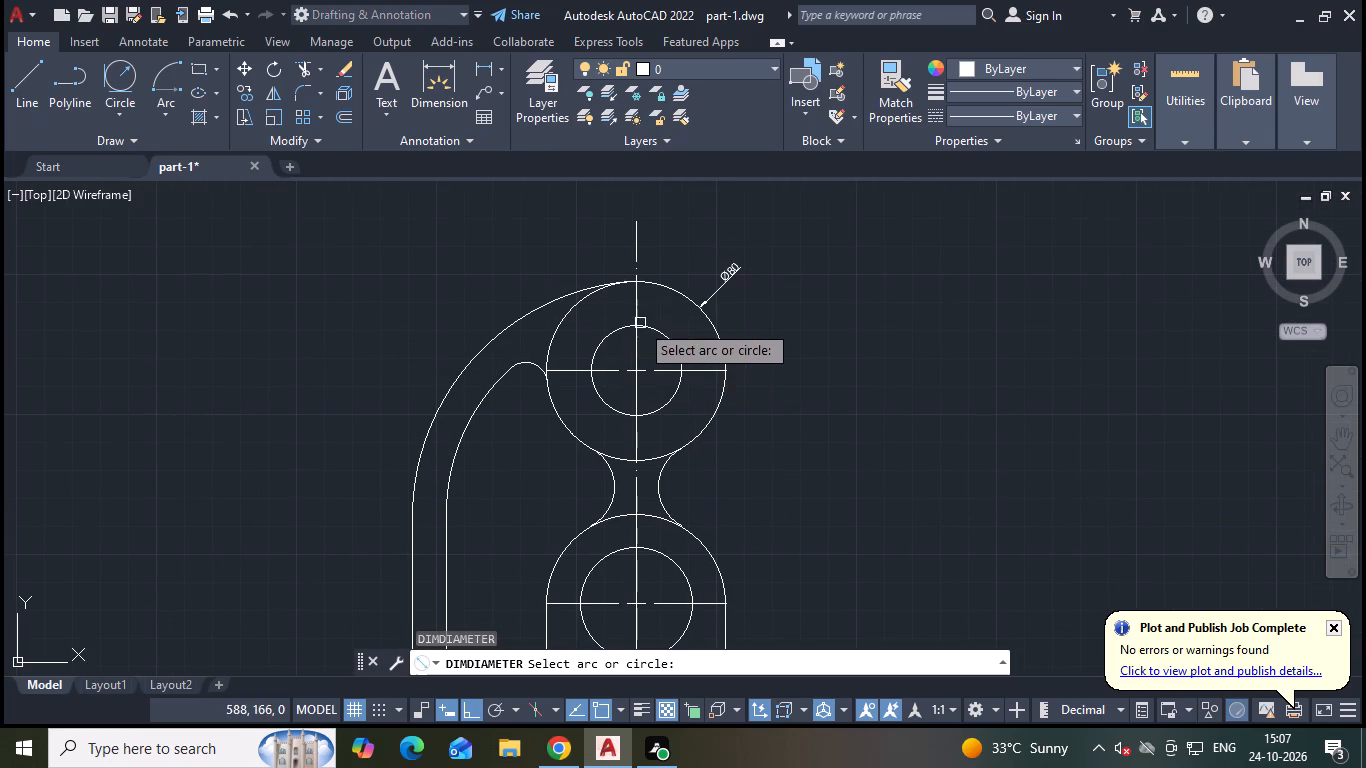
pyautogui.click(662, 336)
pyautogui.scroll(1, 744, 312)
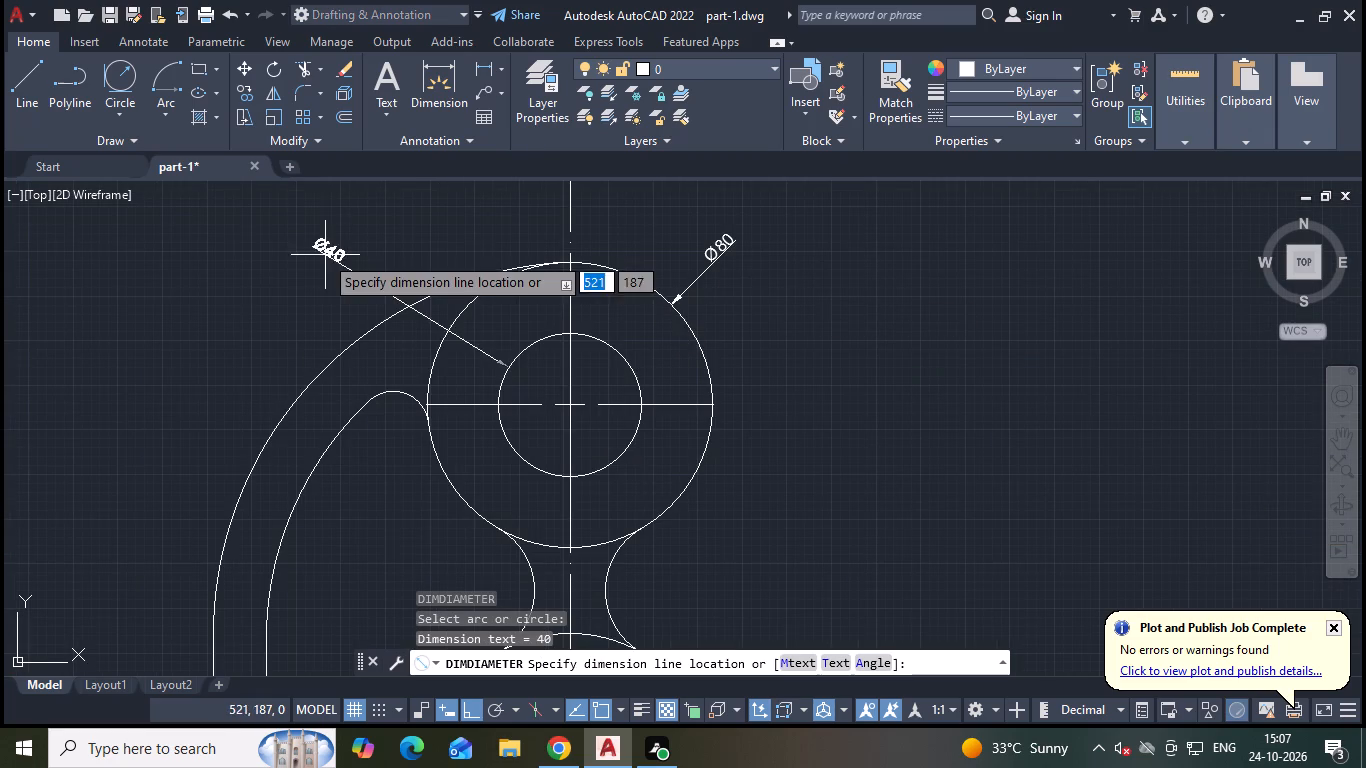
pyautogui.click(431, 227)
# Dimension the diameter of the lower inner circle, placing the text to the upper left inside the part's cutout.
pyautogui.moveTo(478, 348); pyautogui.dragTo(502, 296, button='middle')
pyautogui.moveTo(514, 372); pyautogui.dragTo(516, 233, button='middle')
pyautogui.press('space')
pyautogui.moveTo(628, 400); pyautogui.dragTo(568, 313, button='middle')
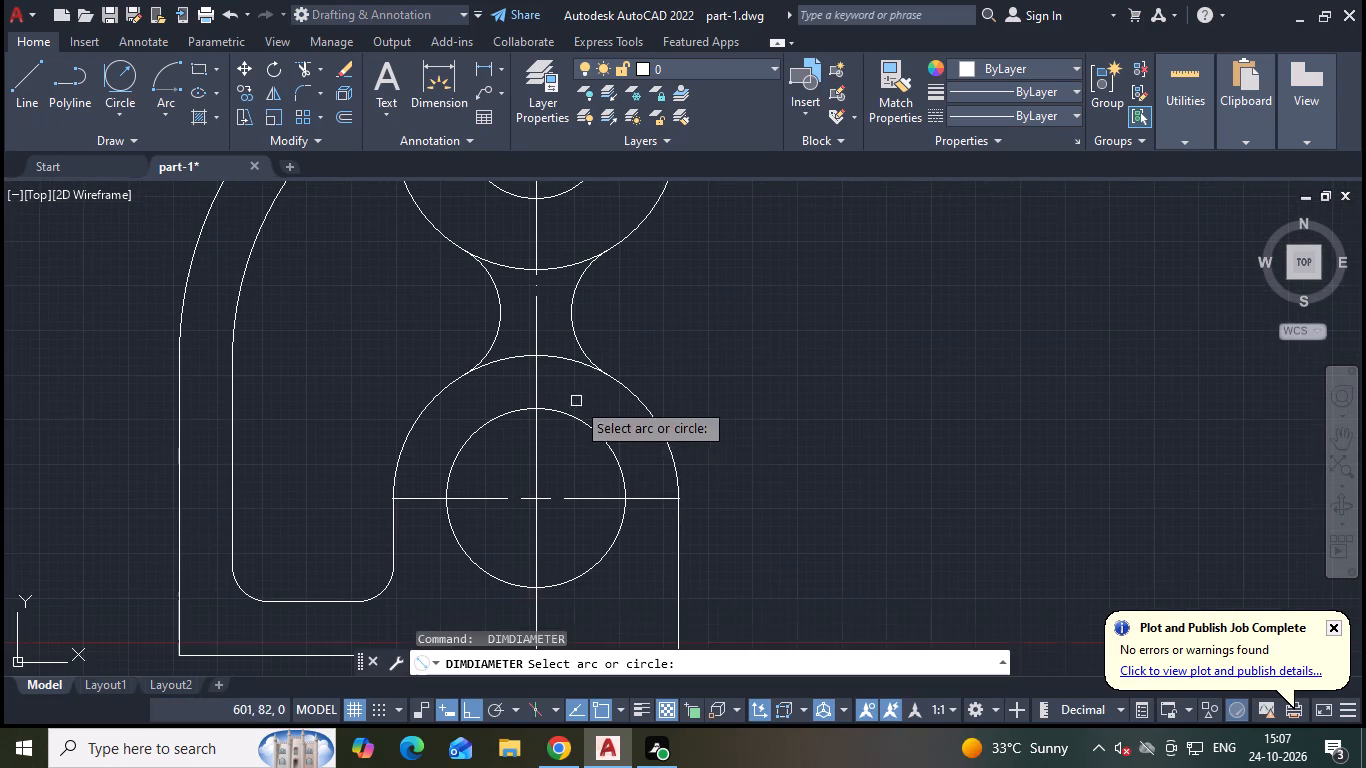
pyautogui.click(612, 449)
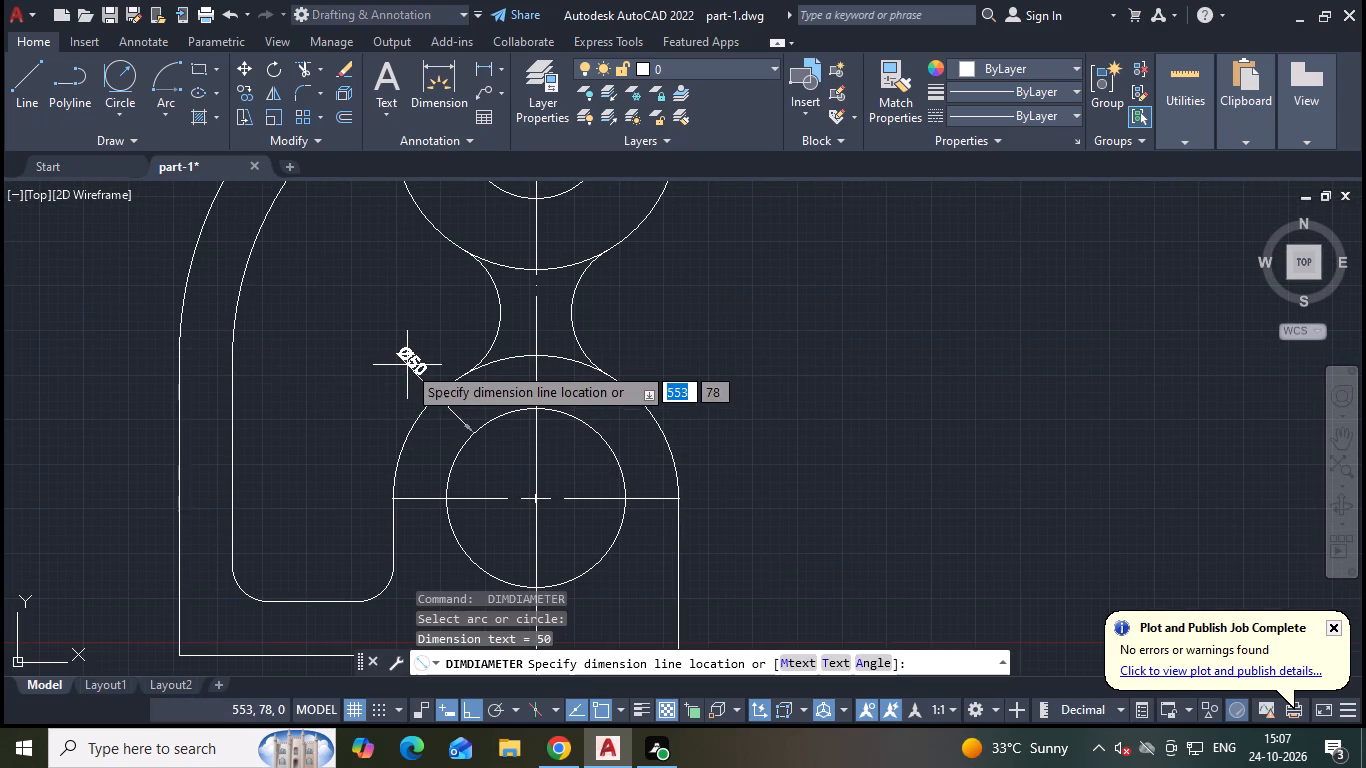
pyautogui.click(407, 364)
pyautogui.press('Escape')
pyautogui.moveTo(419, 358); pyautogui.dragTo(422, 329, button='middle')
pyautogui.press('Escape')
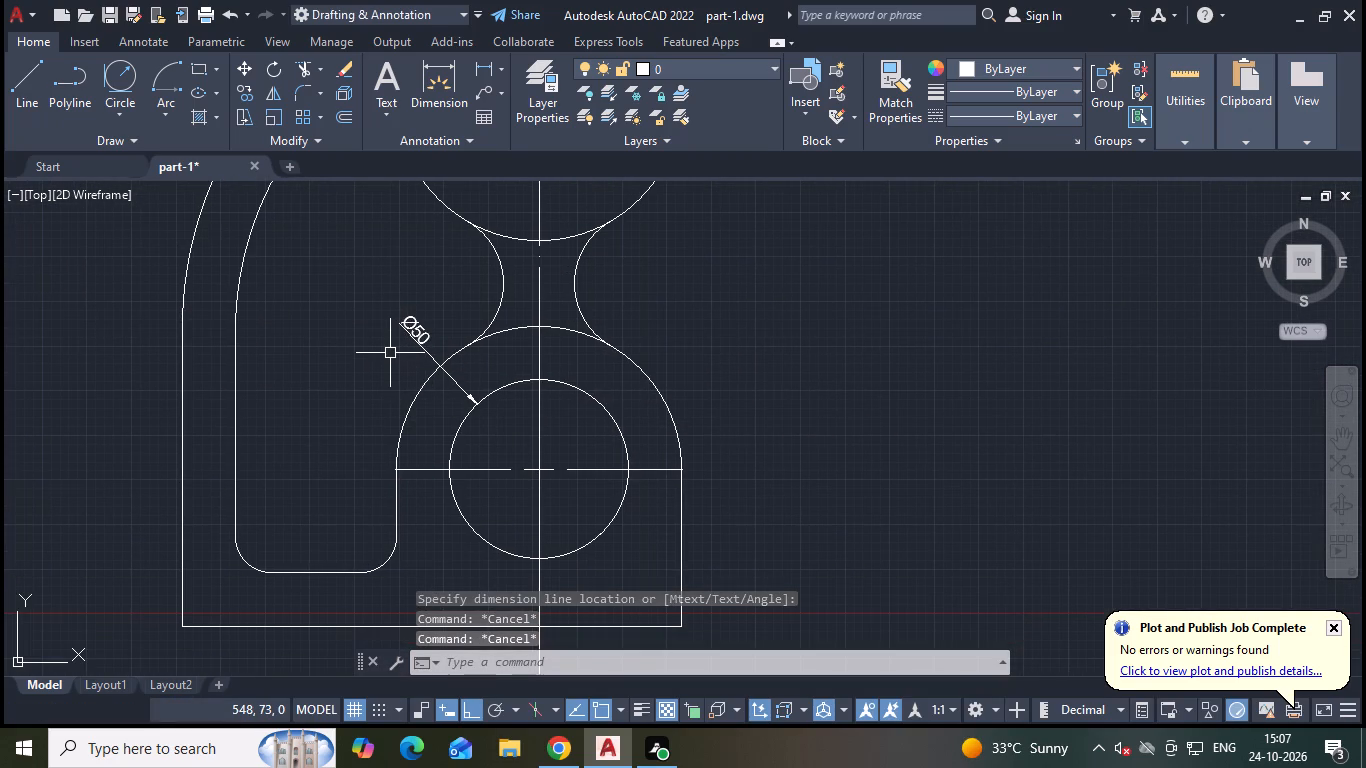
# Dimension the radius of the rounded top end of the inner cutout, placing the text inside the cutout.
pyautogui.write('dimr')
pyautogui.press('space')
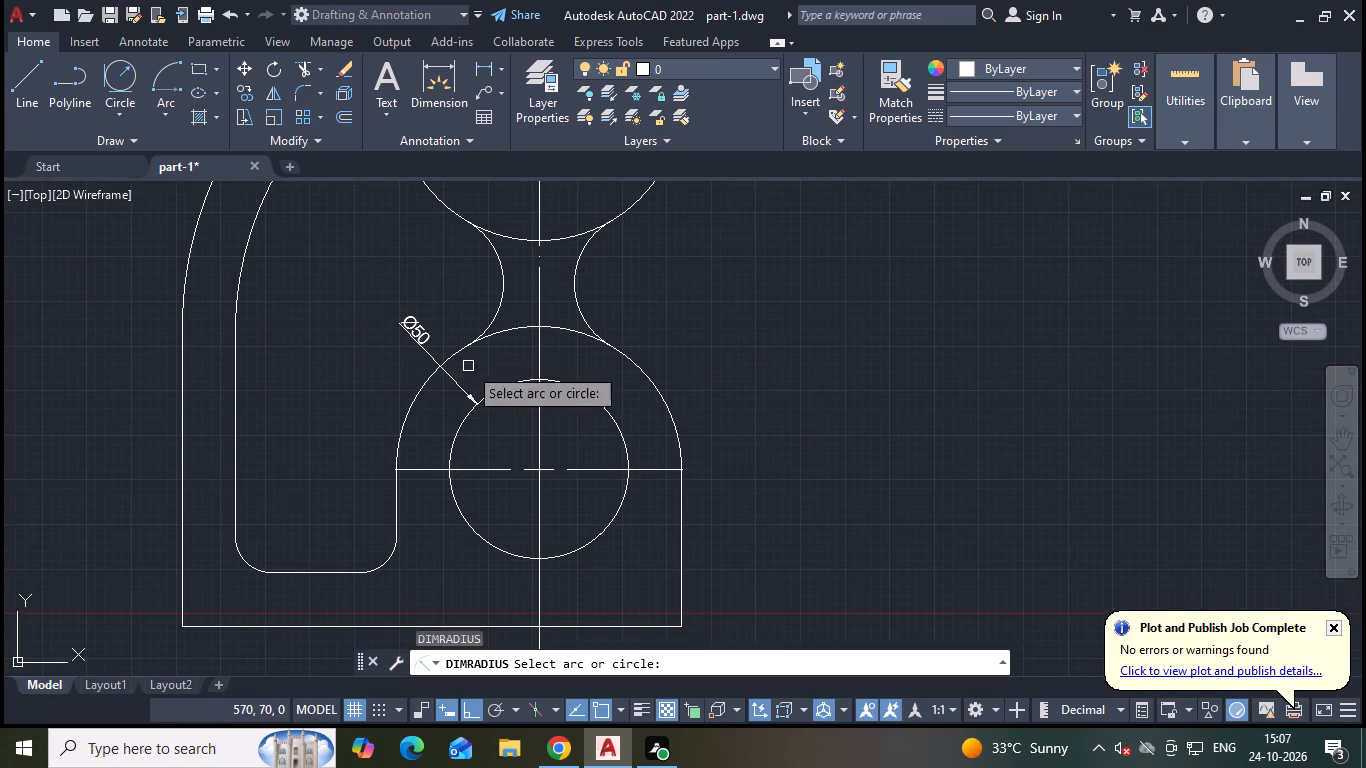
pyautogui.moveTo(468, 366); pyautogui.dragTo(449, 363, button='middle')
pyautogui.moveTo(485, 319); pyautogui.dragTo(485, 328, button='middle')
pyautogui.middleClick(472, 314)
pyautogui.moveTo(407, 267); pyautogui.dragTo(412, 369, button='middle')
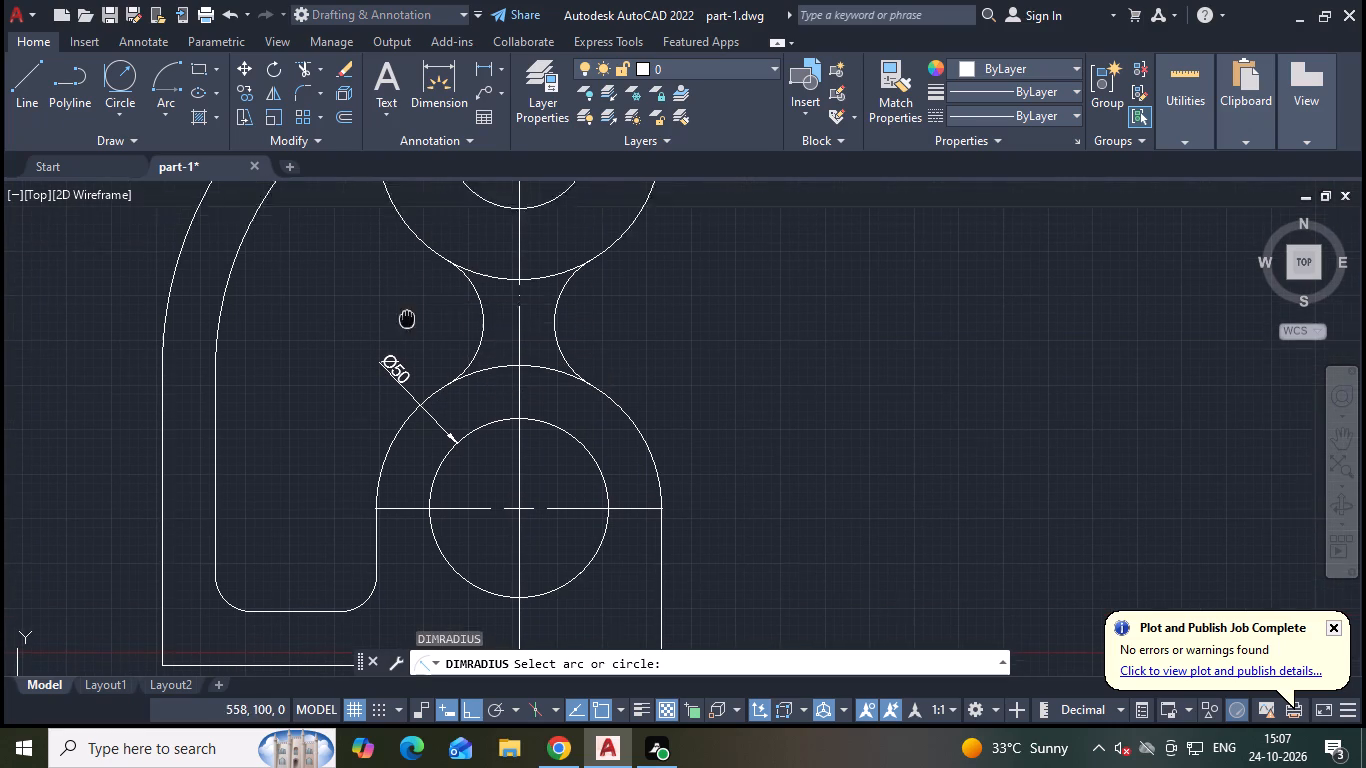
pyautogui.moveTo(412, 369); pyautogui.dragTo(410, 369, button='middle')
pyautogui.click(349, 192)
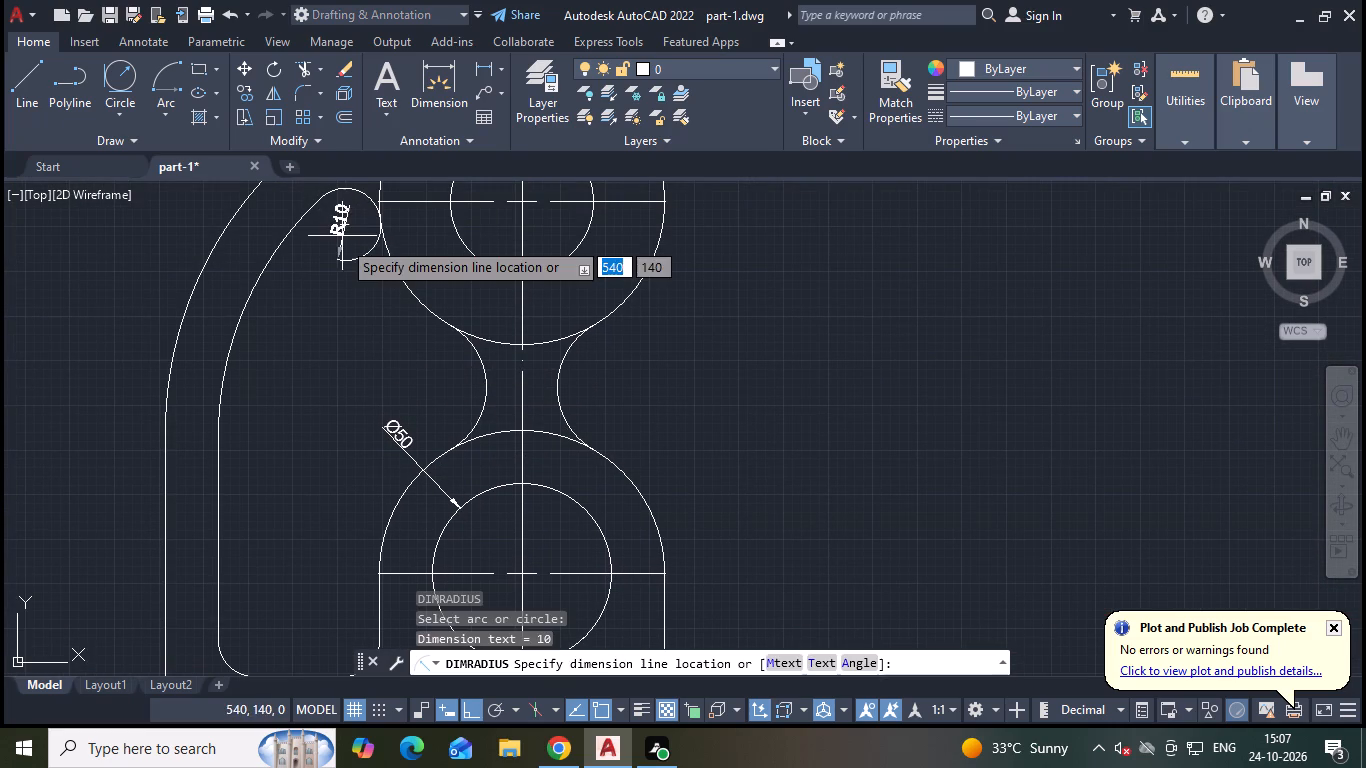
pyautogui.click(343, 206)
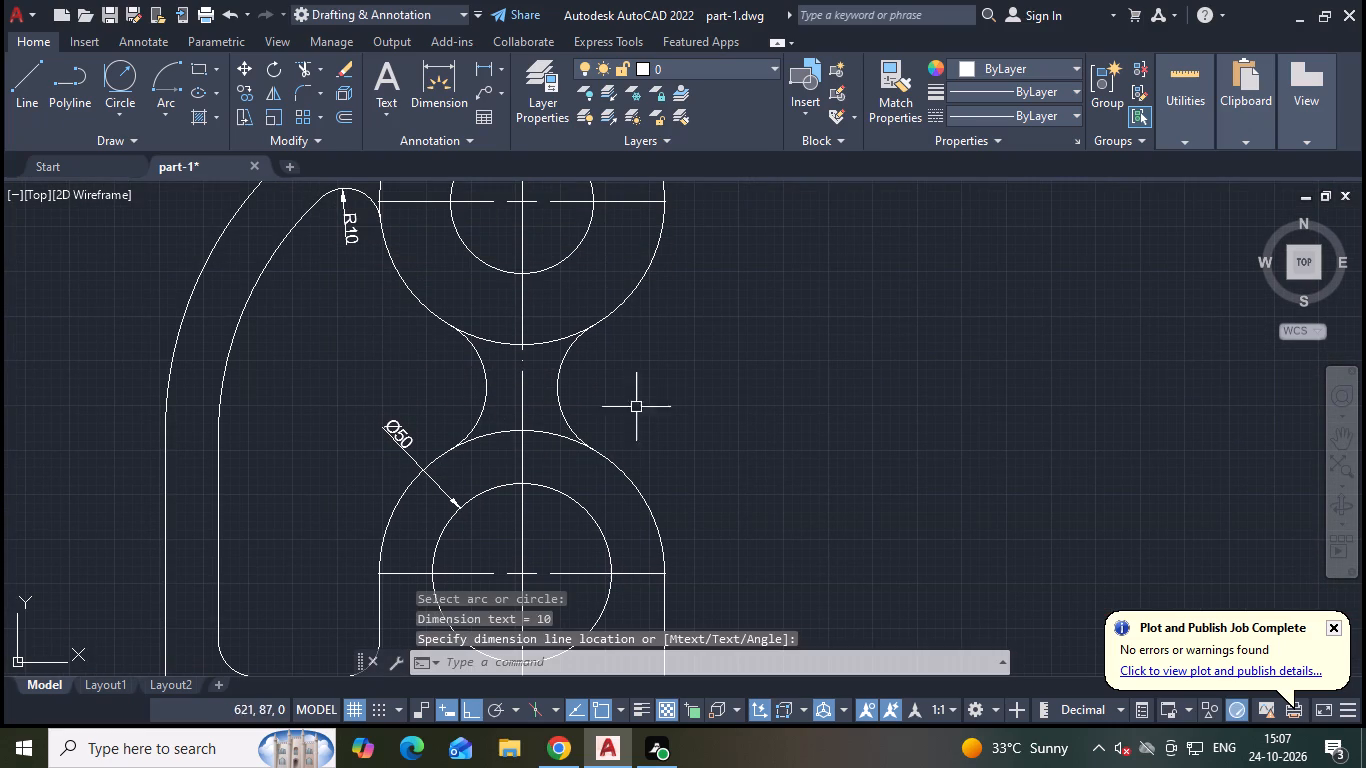
# Dimension the radii of the neck's right-hand concave arc and the lower outer arc, placing both texts outside the part.
pyautogui.press('space')
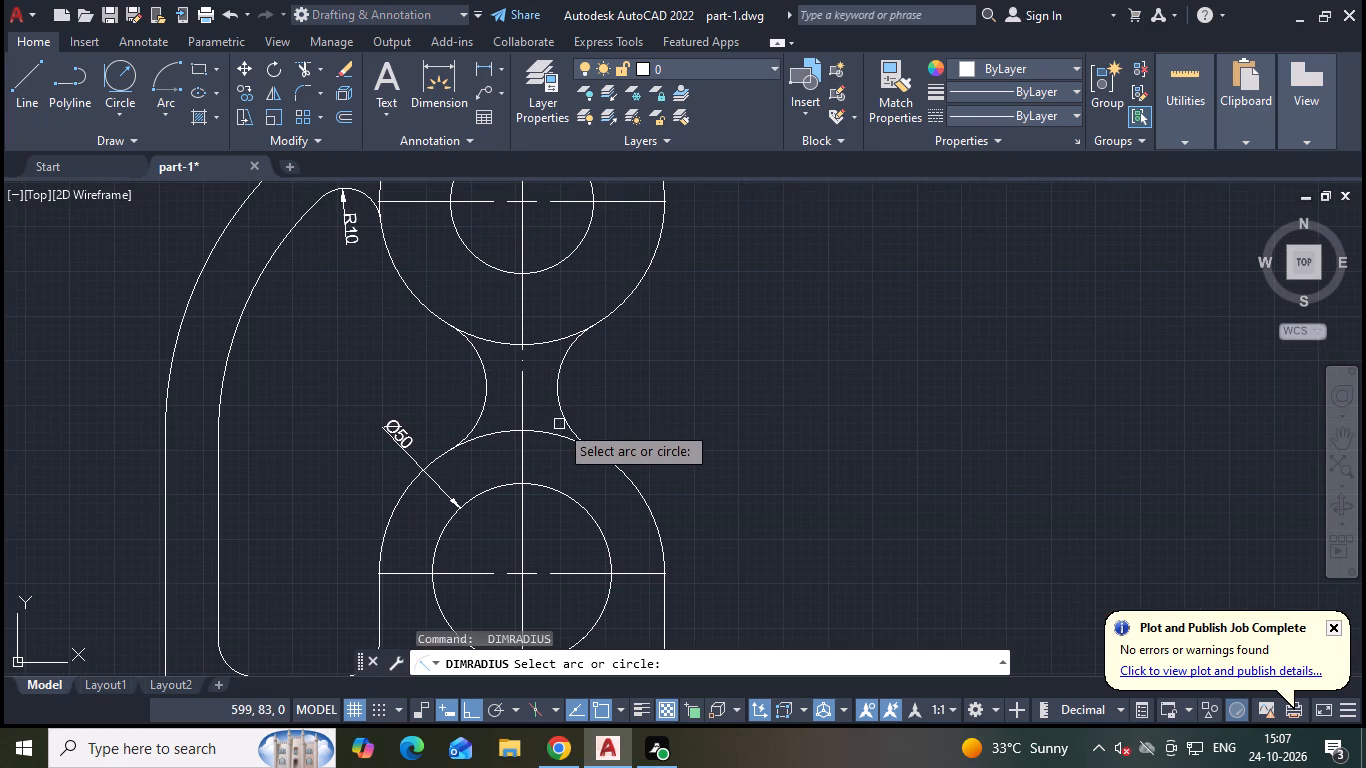
pyautogui.click(568, 412)
pyautogui.click(591, 403)
pyautogui.moveTo(590, 442); pyautogui.dragTo(617, 363, button='middle')
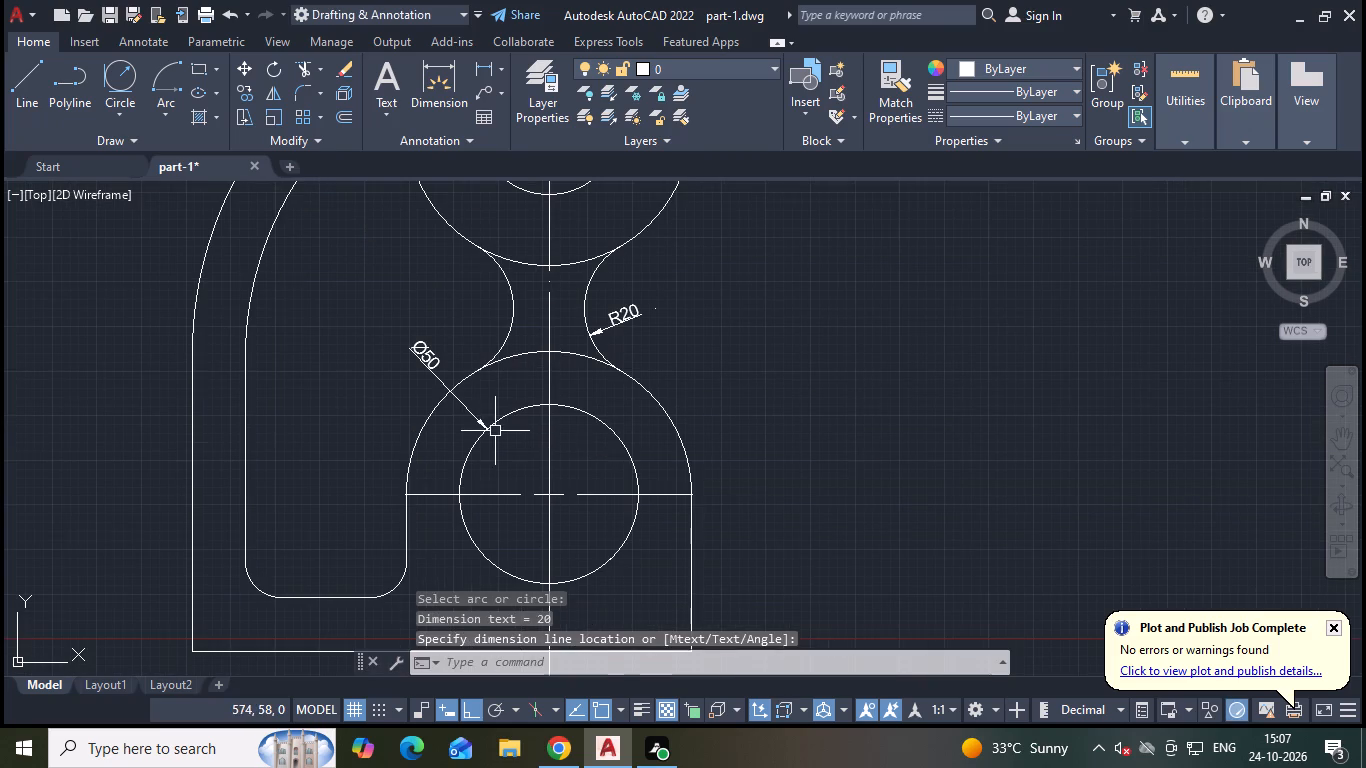
pyautogui.press('space')
pyautogui.moveTo(522, 417); pyautogui.dragTo(530, 379, button='middle')
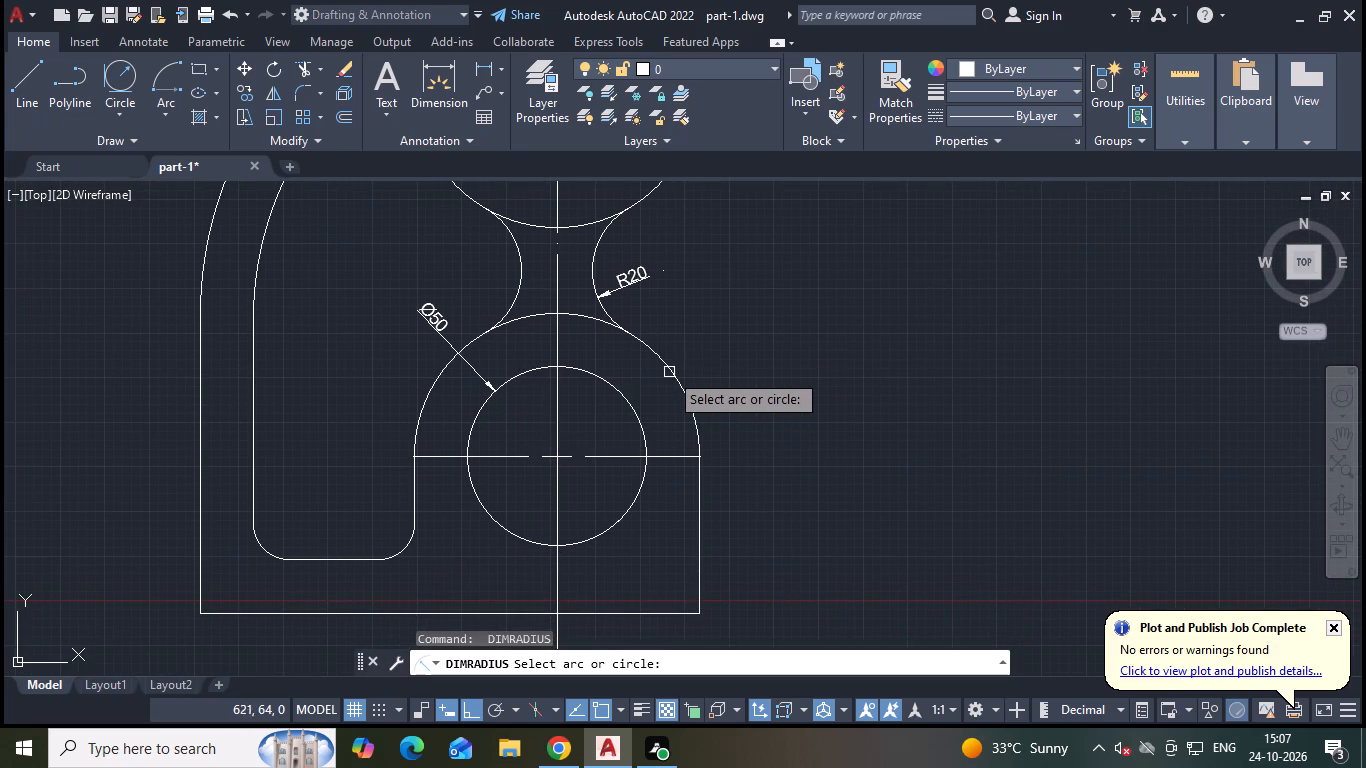
pyautogui.click(667, 368)
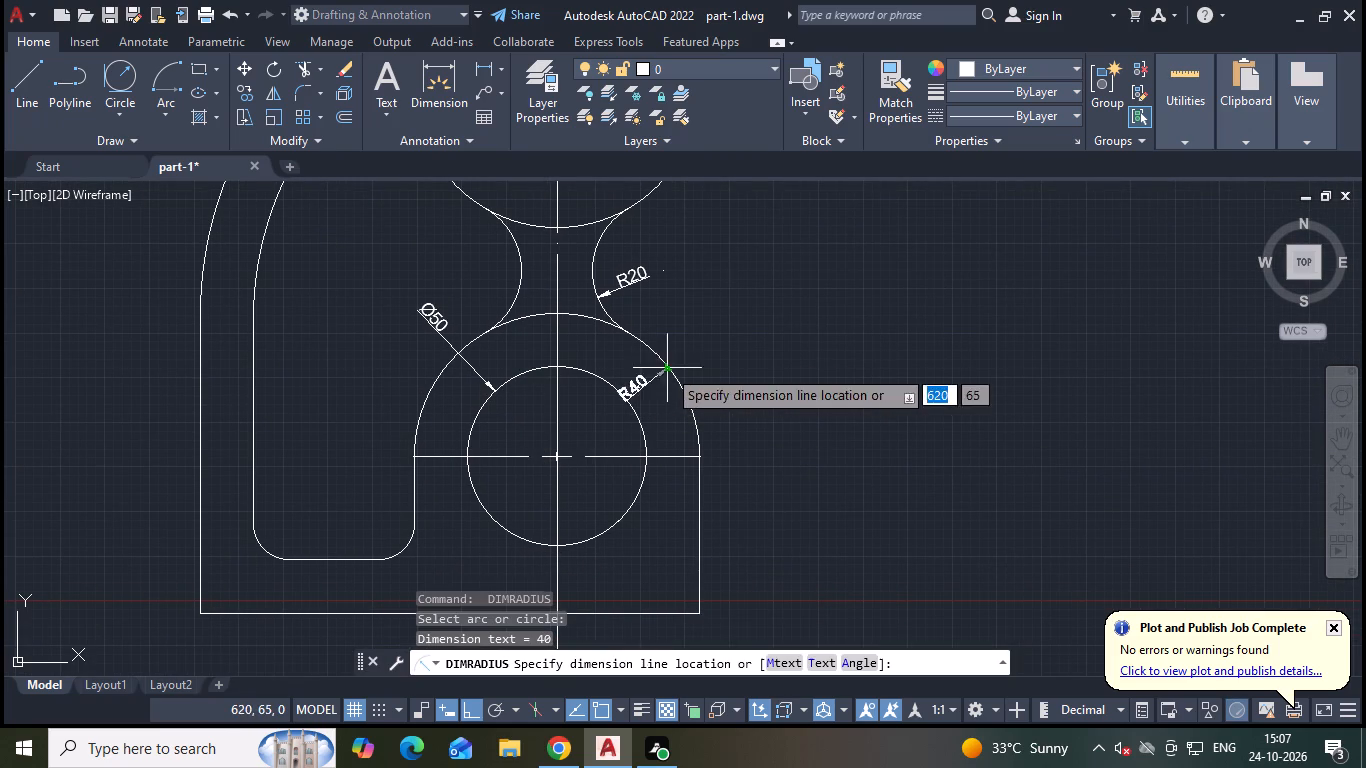
pyautogui.click(703, 325)
# Dimension the radii of the two bottom corner fillets of the inner cutout, placing the texts inside it.
pyautogui.moveTo(548, 344); pyautogui.dragTo(556, 333, button='middle')
pyautogui.press('space')
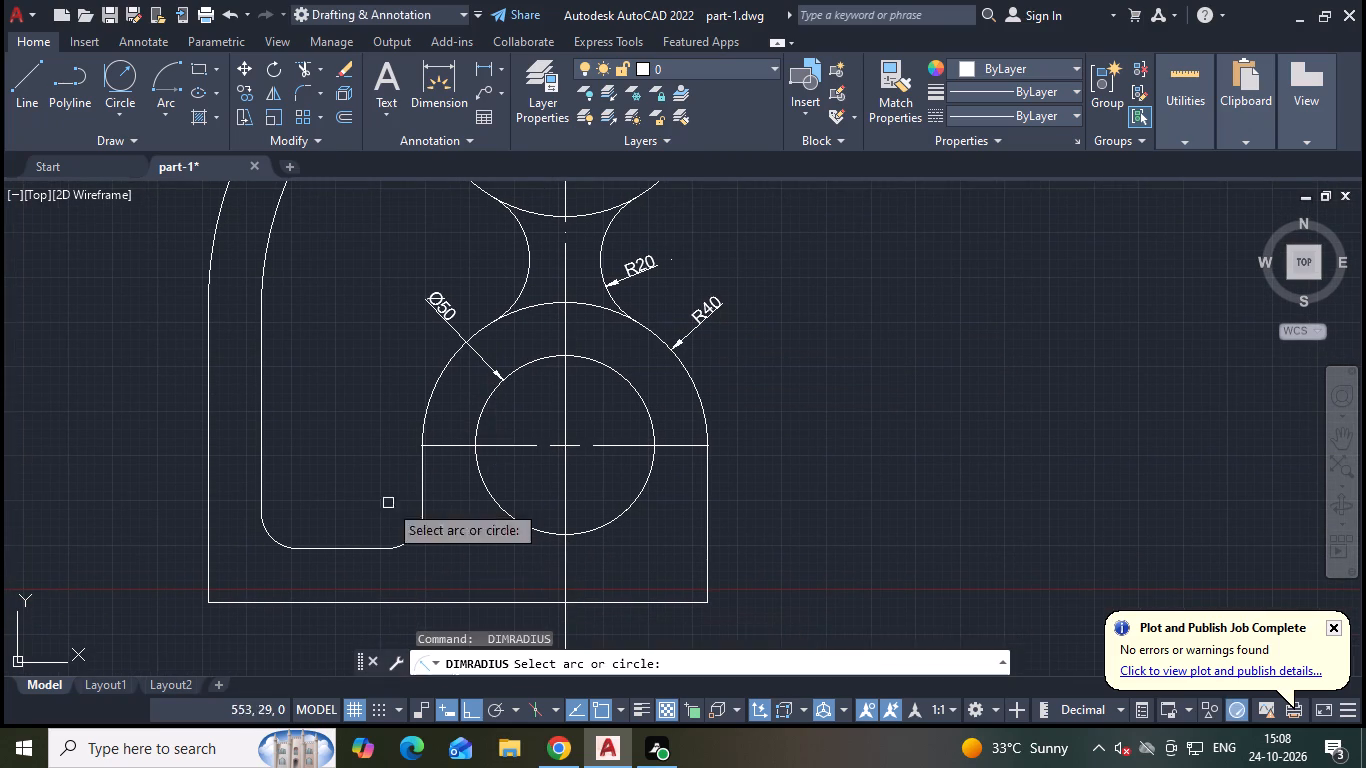
pyautogui.click(275, 541)
pyautogui.click(291, 525)
pyautogui.press('space')
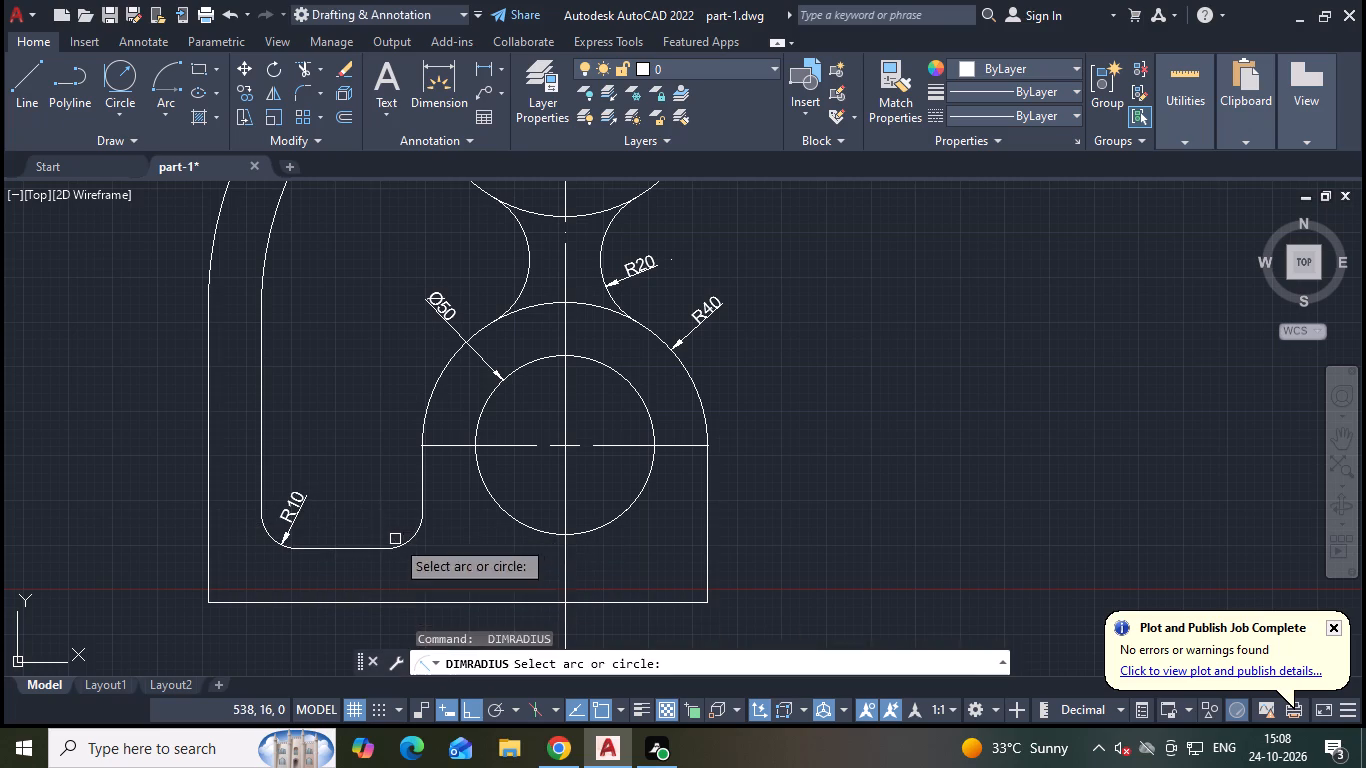
pyautogui.click(404, 542)
pyautogui.click(396, 524)
# Dimension the radius of the large outer left arc, placing the text just outside the outline.
pyautogui.middleClick(460, 519)
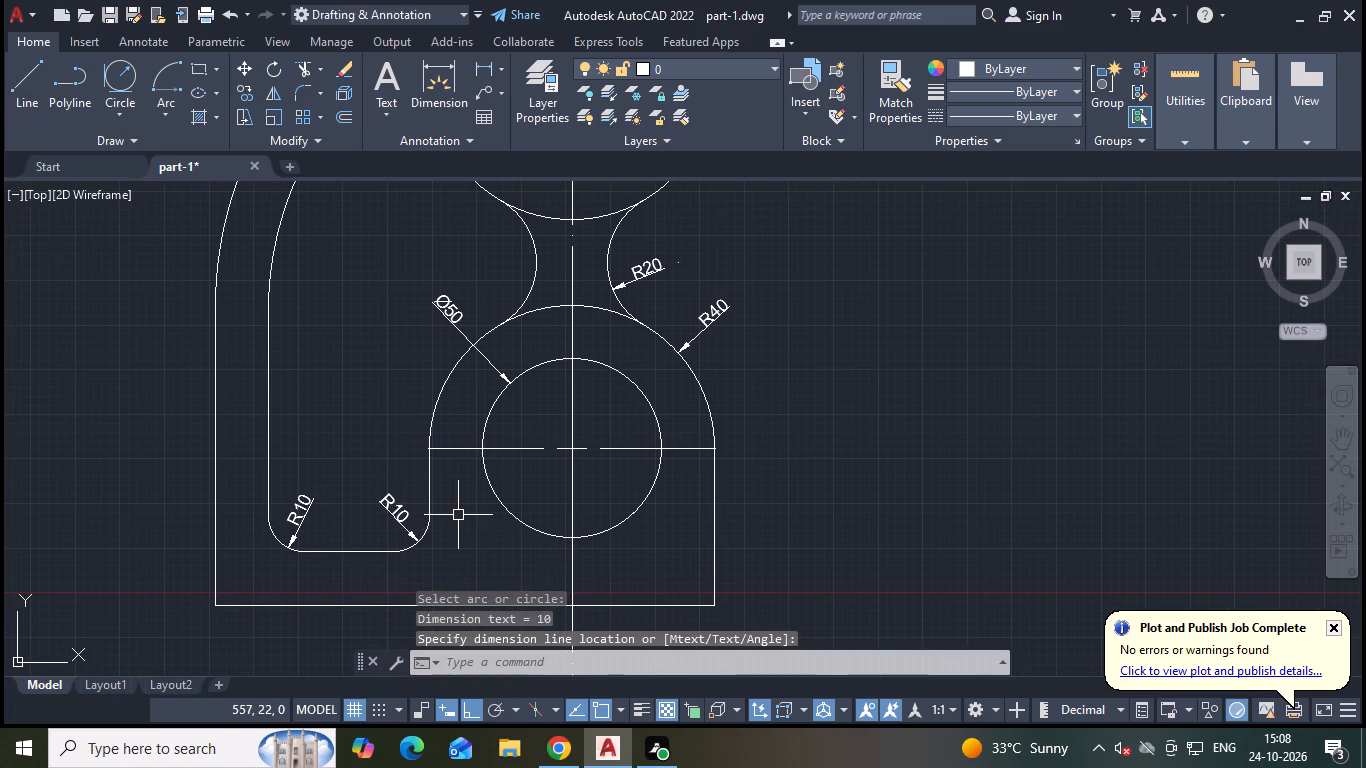
pyautogui.moveTo(498, 535); pyautogui.dragTo(533, 592, button='middle')
pyautogui.middleClick(511, 519)
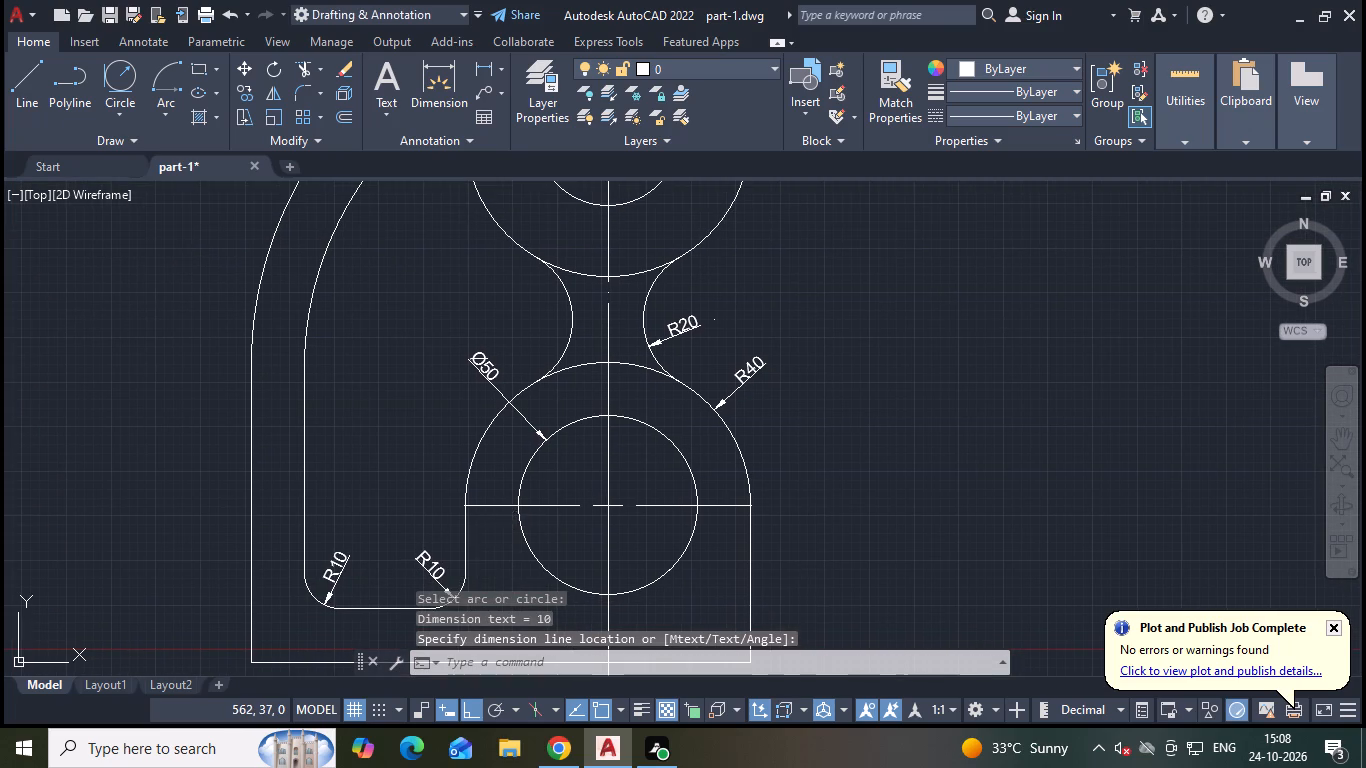
pyautogui.press('space')
pyautogui.scroll(-2, 531, 493)
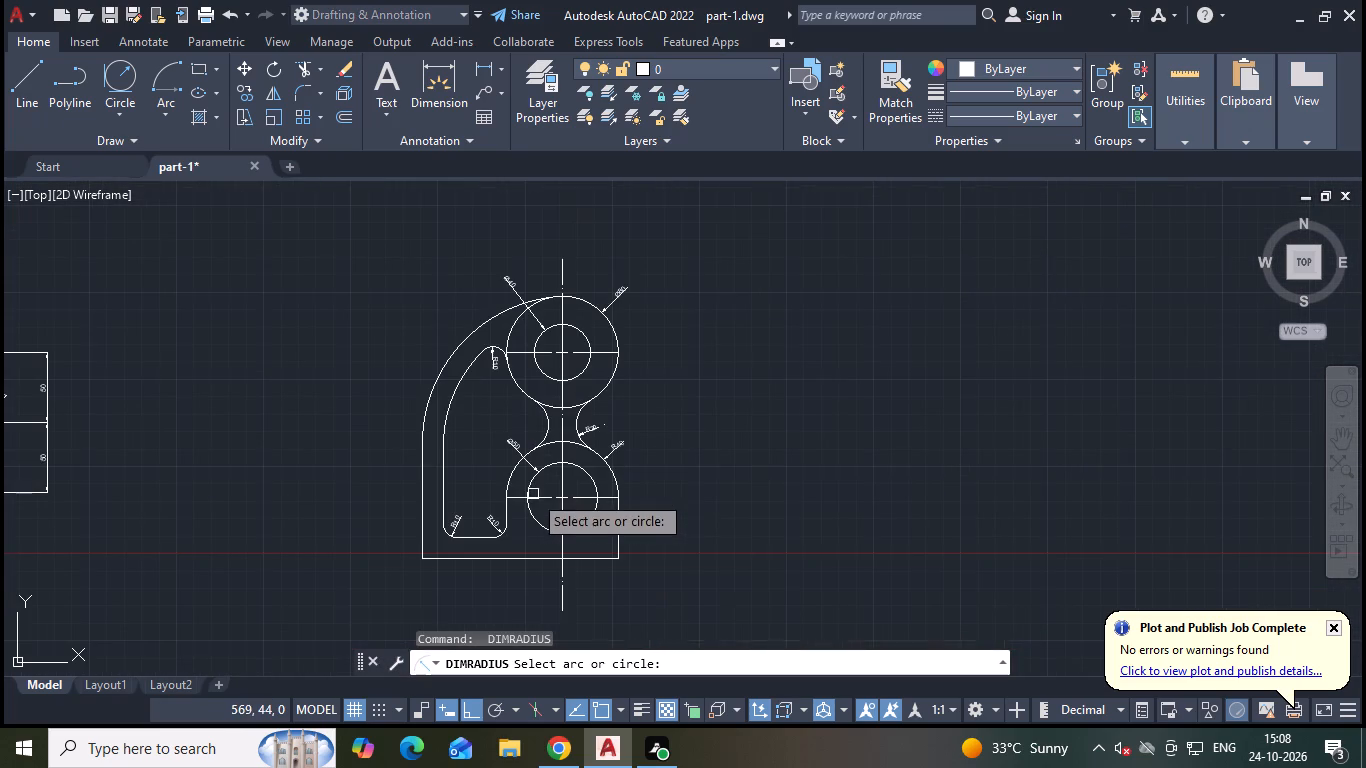
pyautogui.click(456, 336)
pyautogui.click(463, 341)
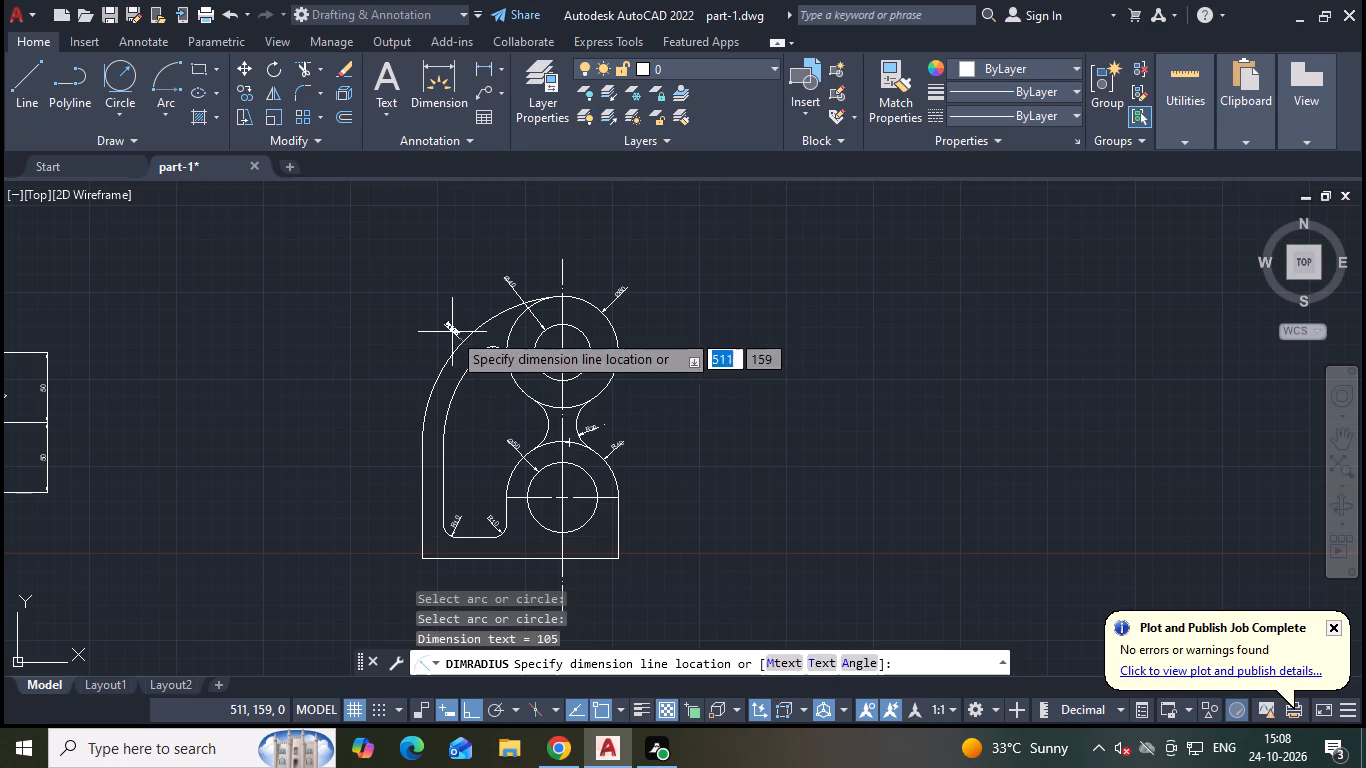
pyautogui.click(452, 332)
# Add an aligned dimension for the curved left wall's thickness, measured perpendicular from the inner arc to the outer arc.
pyautogui.scroll(1, 456, 339)
pyautogui.moveTo(417, 516); pyautogui.dragTo(433, 411, button='middle')
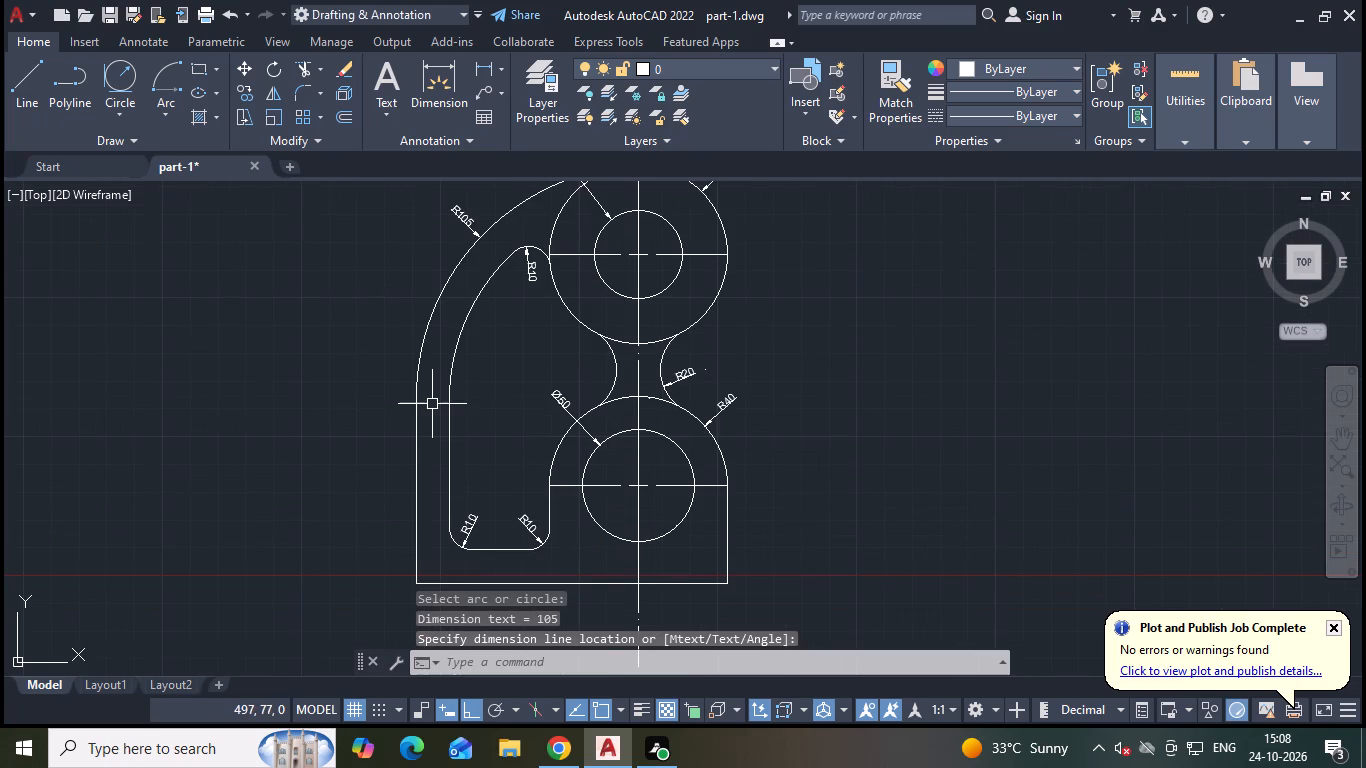
pyautogui.middleClick(445, 385)
pyautogui.write('dal')
pyautogui.scroll(1, 445, 385)
pyautogui.press('space')
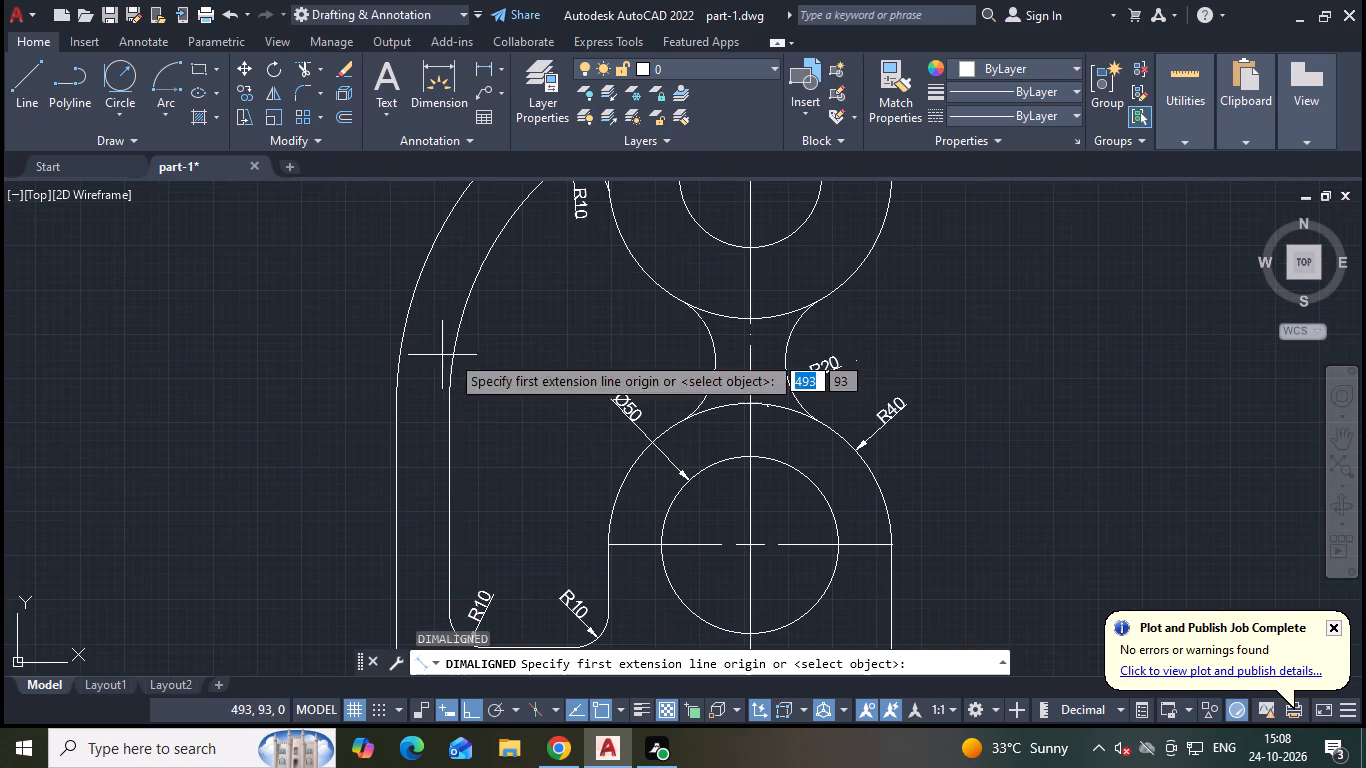
pyautogui.click(469, 289)
pyautogui.press('p')
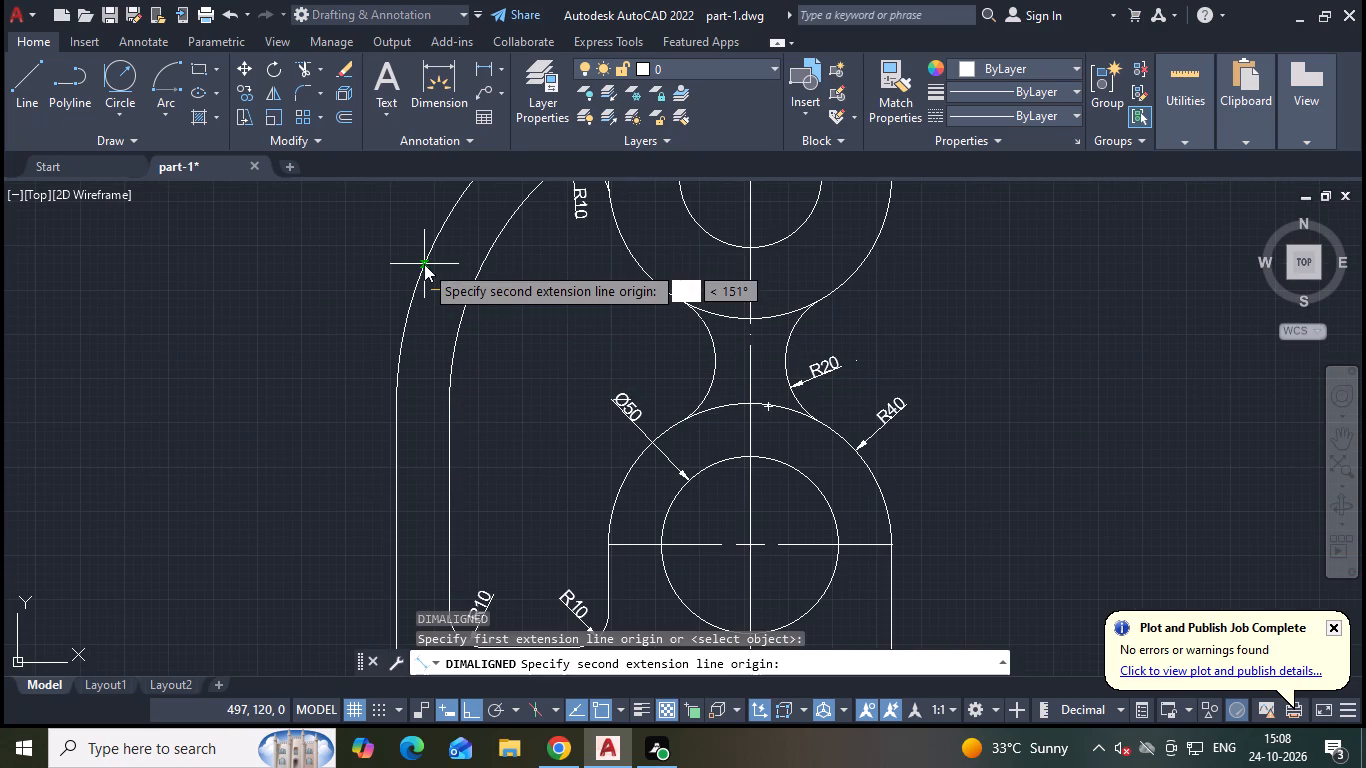
pyautogui.write('er')
pyautogui.press('space')
pyautogui.click(424, 264)
pyautogui.click(424, 265)
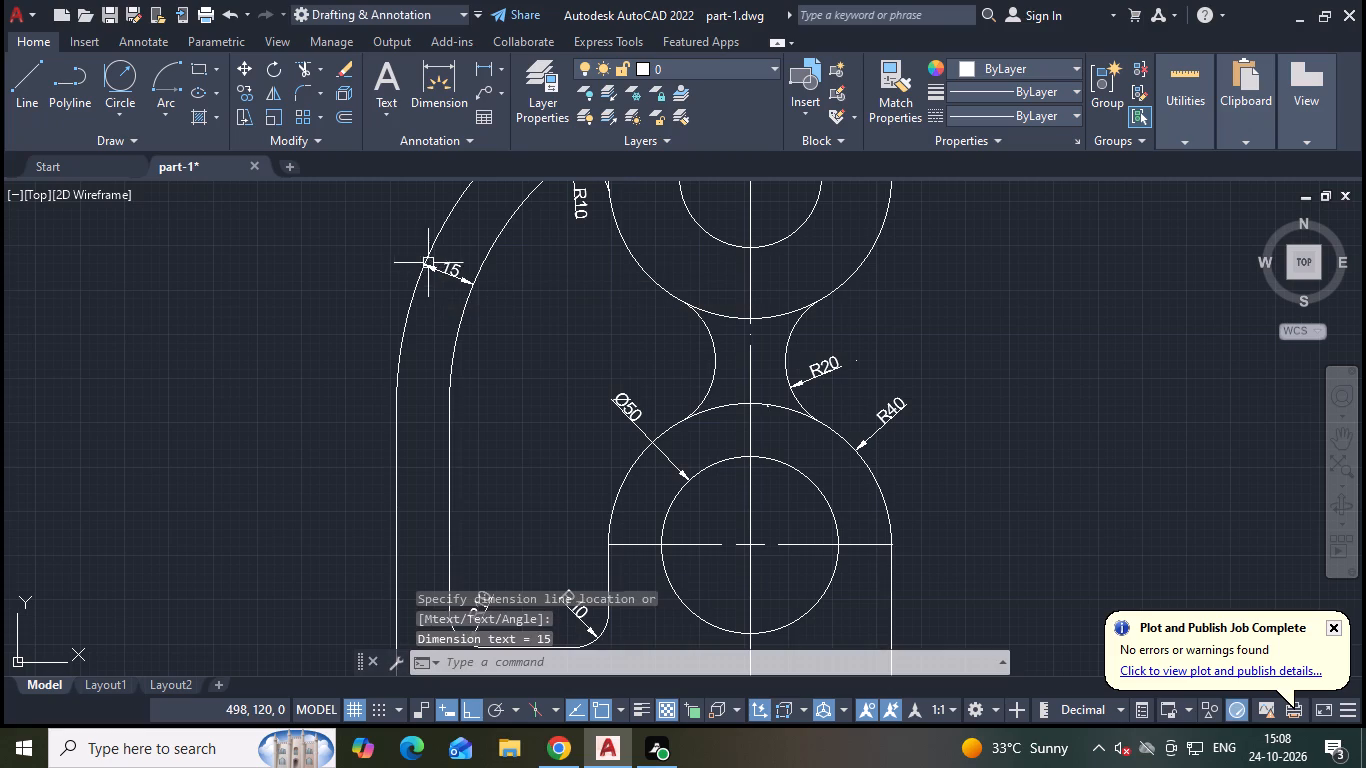
pyautogui.press('Escape')
# Add a vertical linear dimension between the upper and lower circles' horizontal centre lines, placed right of the part.
pyautogui.scroll(-1, 452, 306)
pyautogui.middleClick(452, 306)
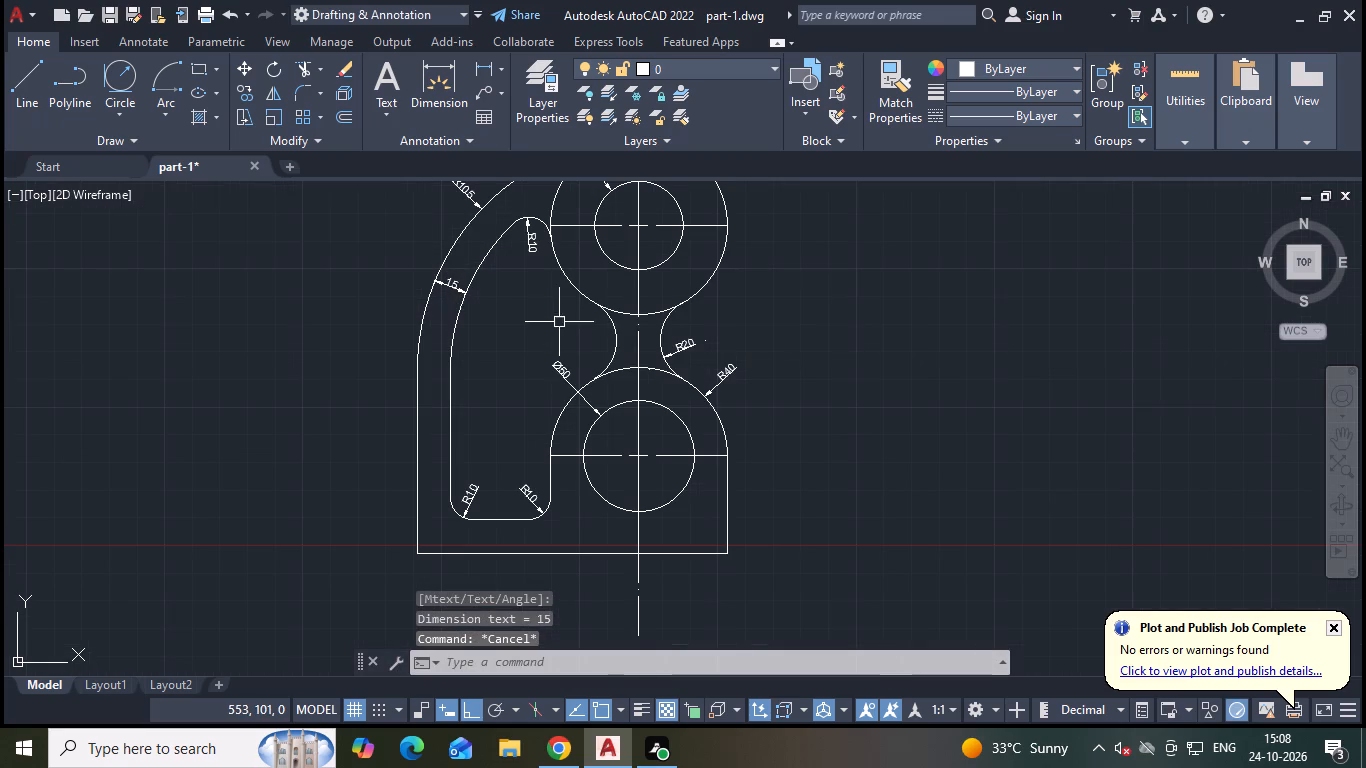
pyautogui.moveTo(559, 322); pyautogui.dragTo(522, 369, button='middle')
pyautogui.moveTo(527, 374); pyautogui.dragTo(476, 306, button='middle')
pyautogui.write('dli')
pyautogui.press('space')
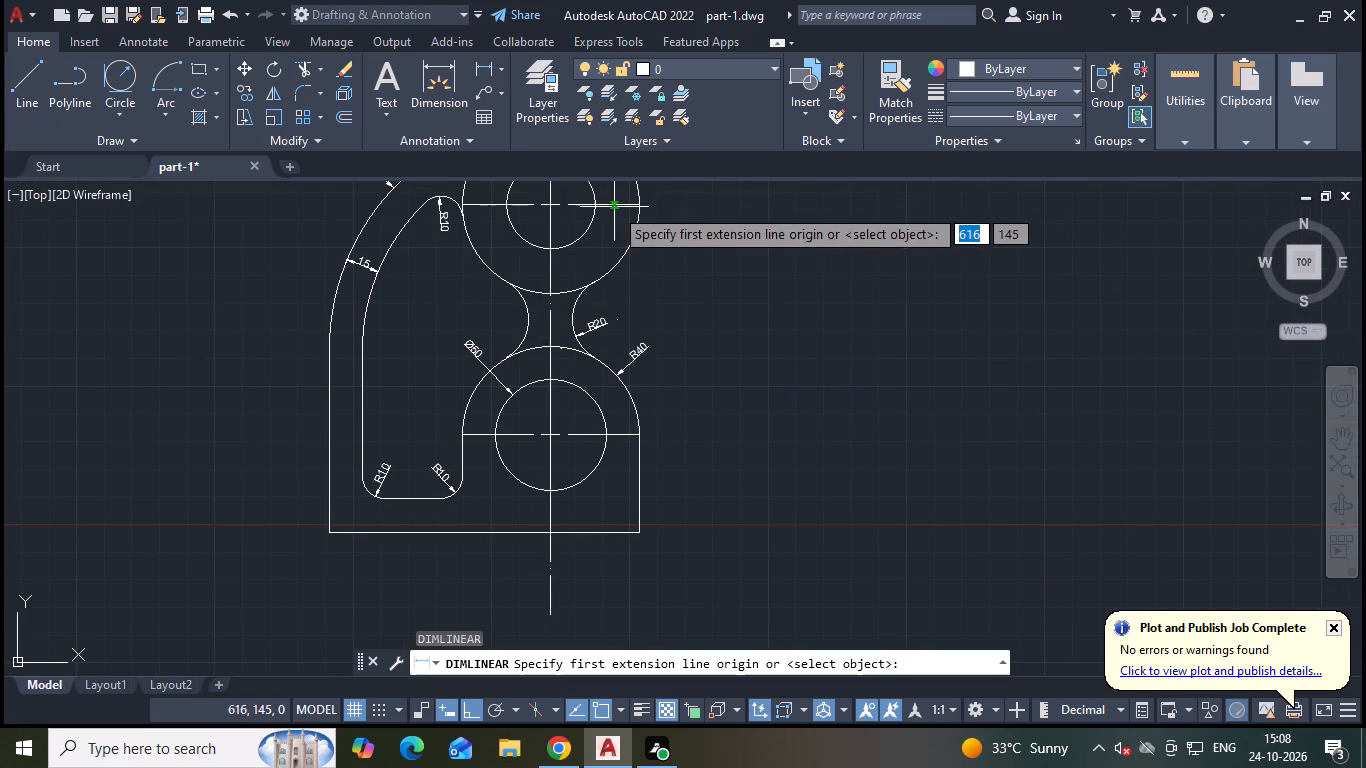
pyautogui.click(639, 206)
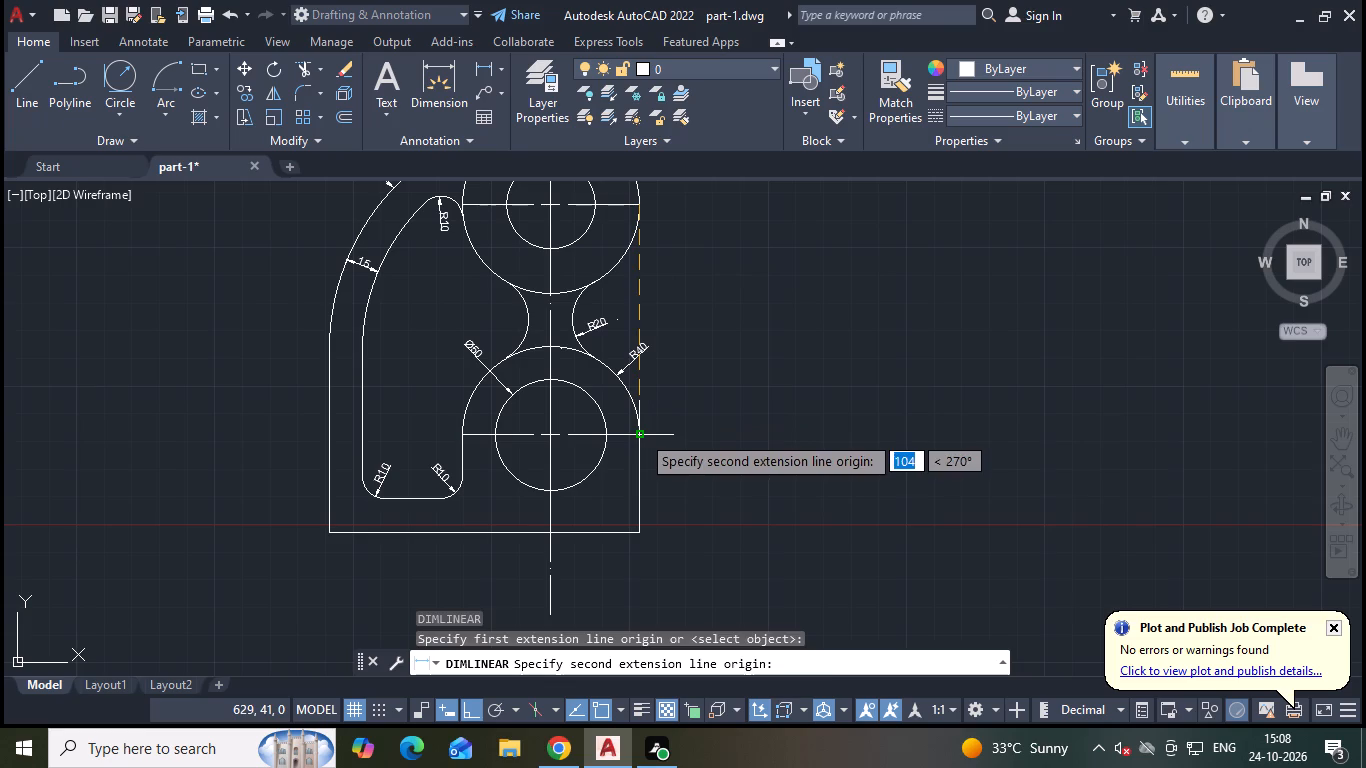
pyautogui.click(641, 434)
pyautogui.click(716, 362)
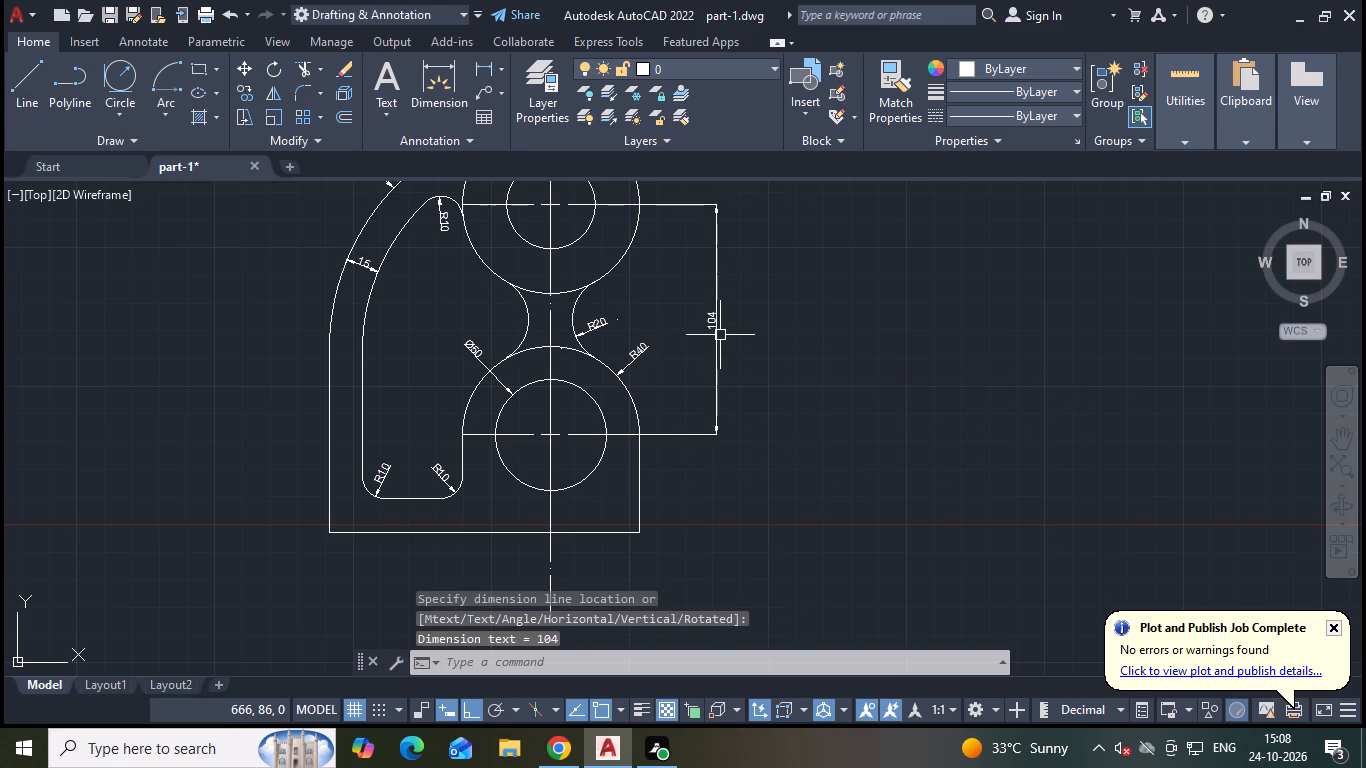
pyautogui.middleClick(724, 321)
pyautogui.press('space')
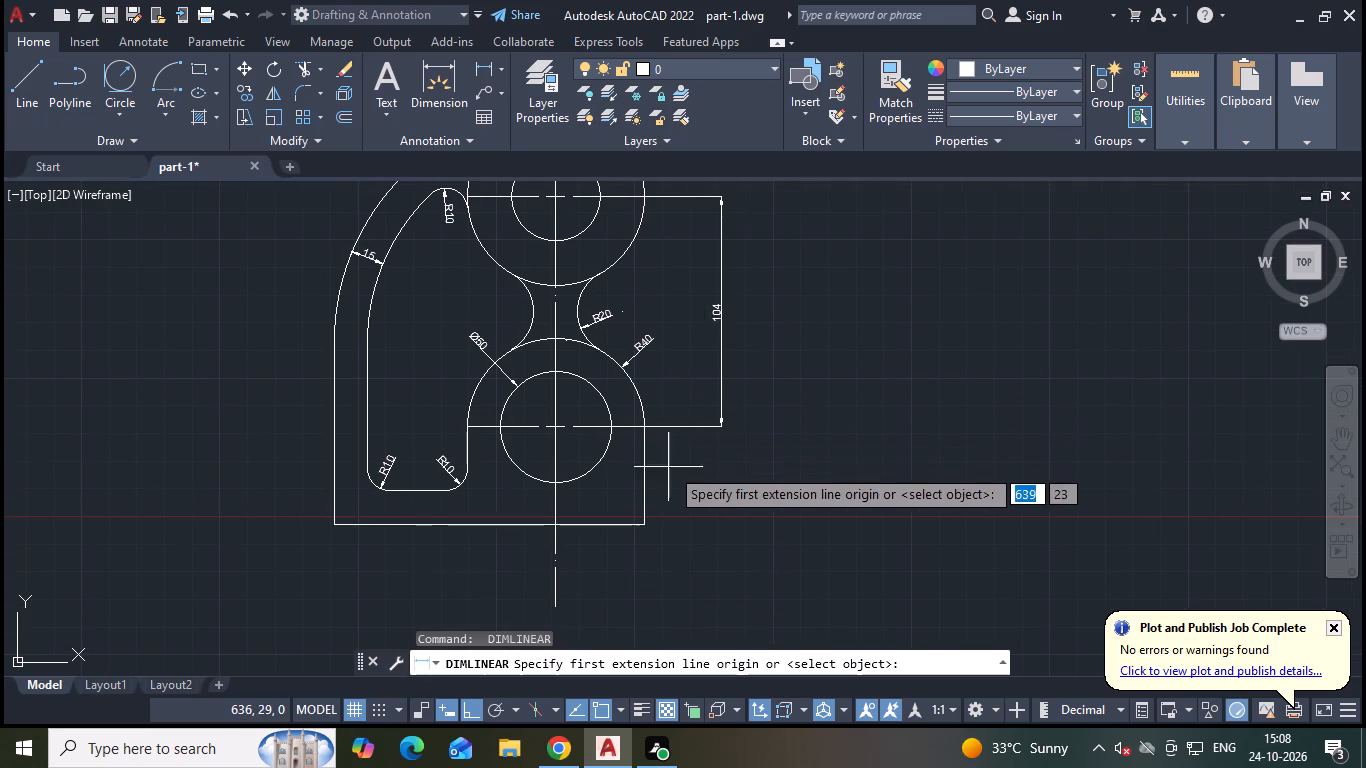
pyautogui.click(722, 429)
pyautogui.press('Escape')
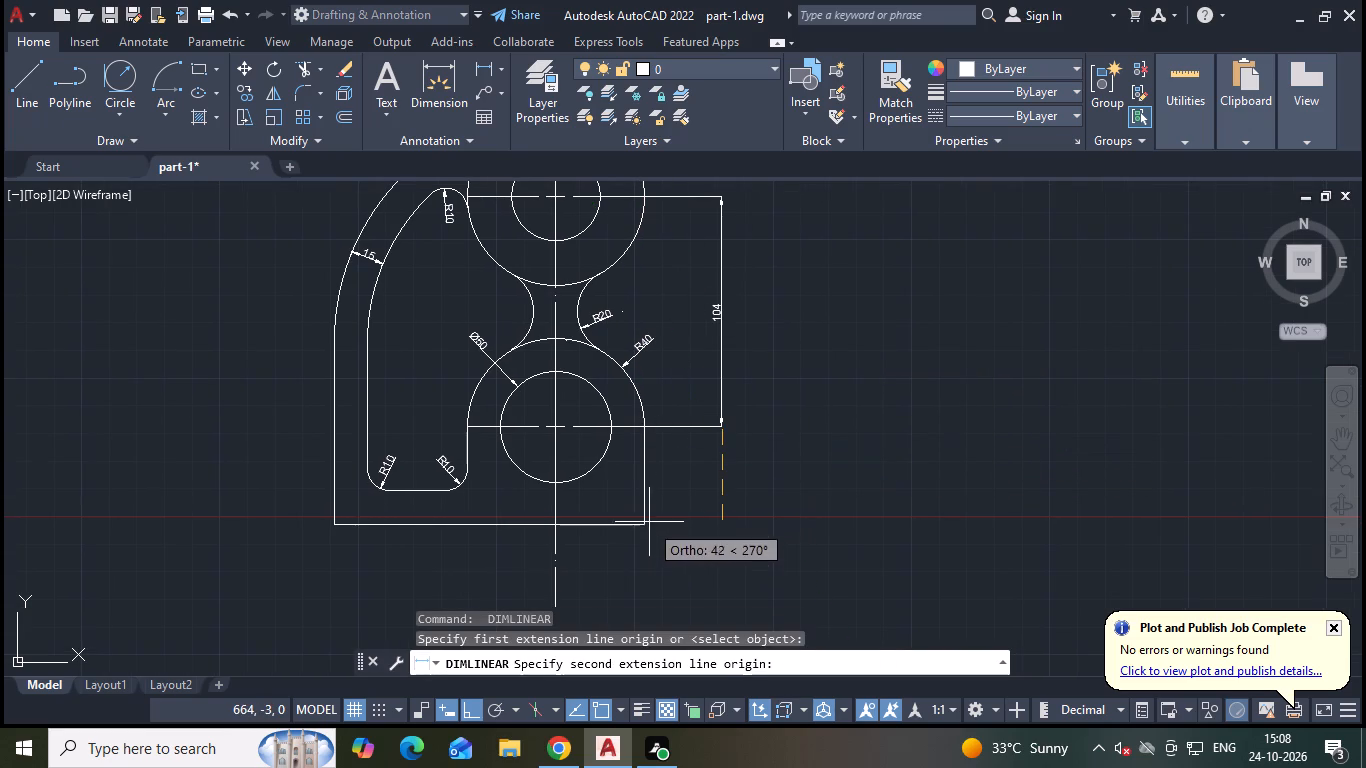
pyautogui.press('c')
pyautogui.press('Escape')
# Continue the vertical dimension chain from the lower centre line down to the part's bottom-right corner.
pyautogui.write('dim c')
pyautogui.press('space')
pyautogui.click(700, 428)
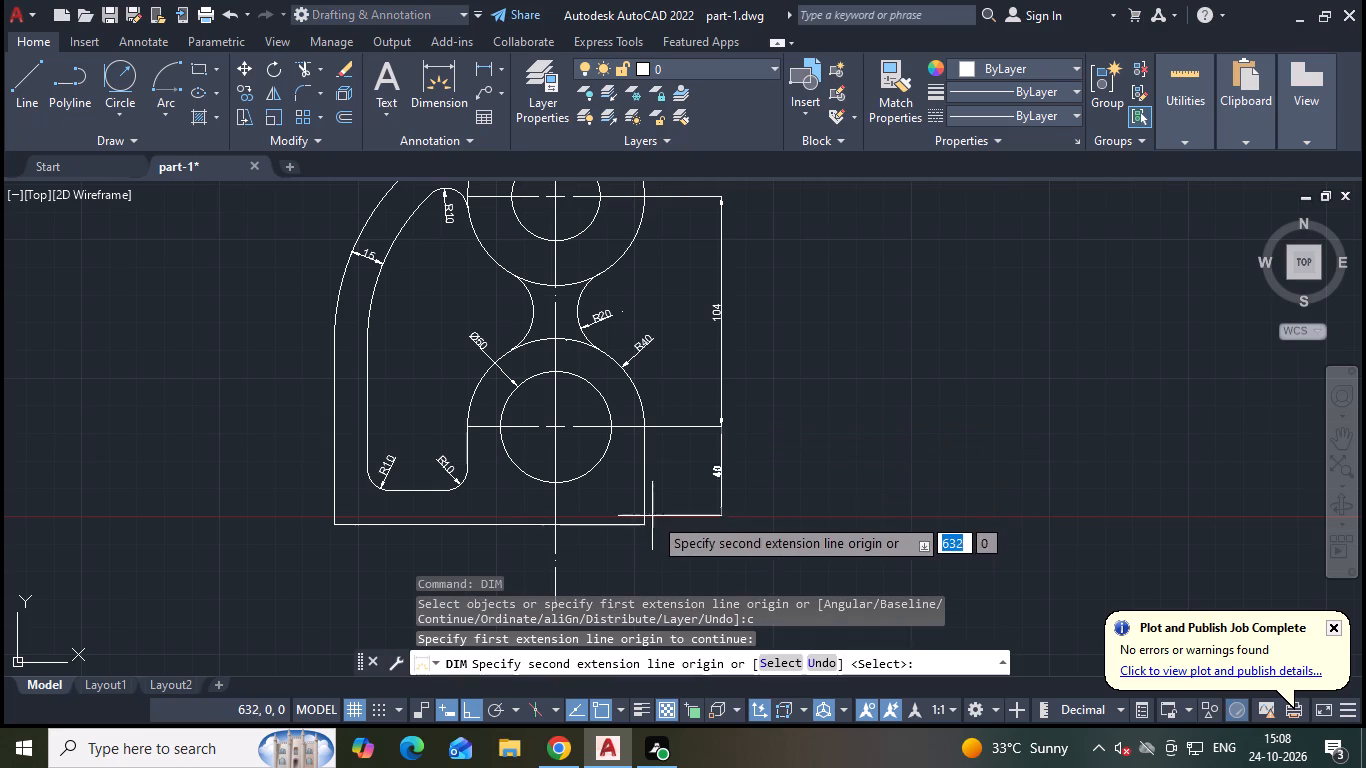
pyautogui.click(643, 527)
pyautogui.press('Escape')
pyautogui.moveTo(728, 475); pyautogui.dragTo(778, 453, button='middle')
pyautogui.press('space')
# Dimension the full length of the part's bottom edge, placing the dimension line below it.
pyautogui.moveTo(750, 447); pyautogui.dragTo(758, 432, button='middle')
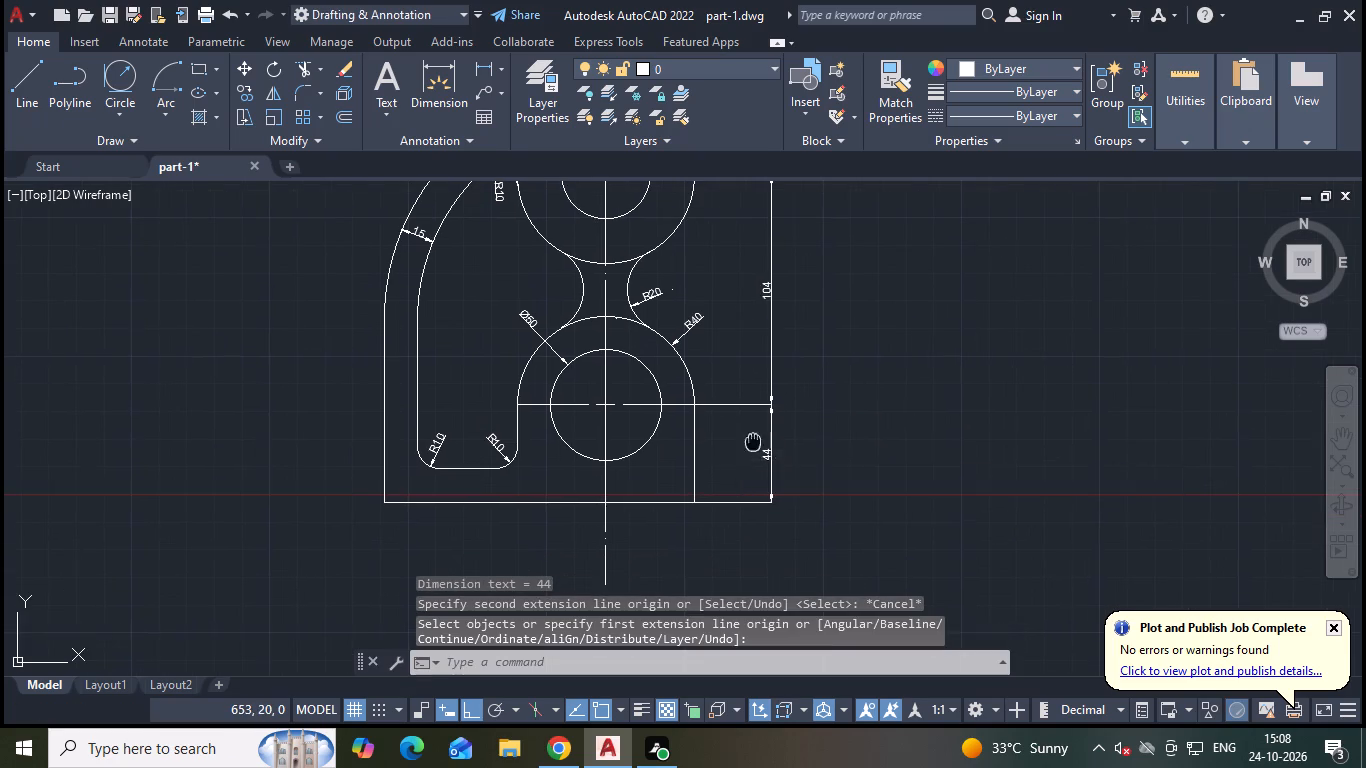
pyautogui.moveTo(758, 432); pyautogui.dragTo(803, 340, button='middle')
pyautogui.write('dim')
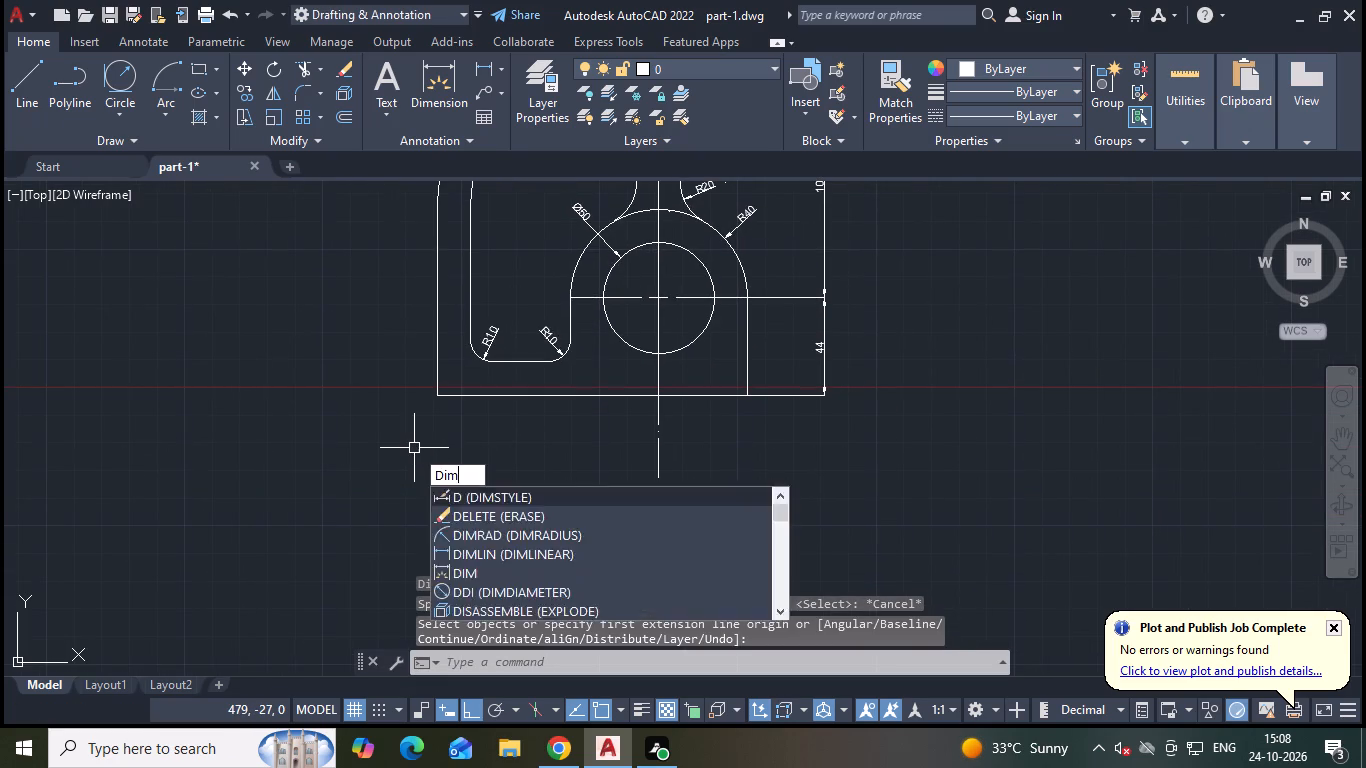
pyautogui.press('space')
pyautogui.click(448, 396)
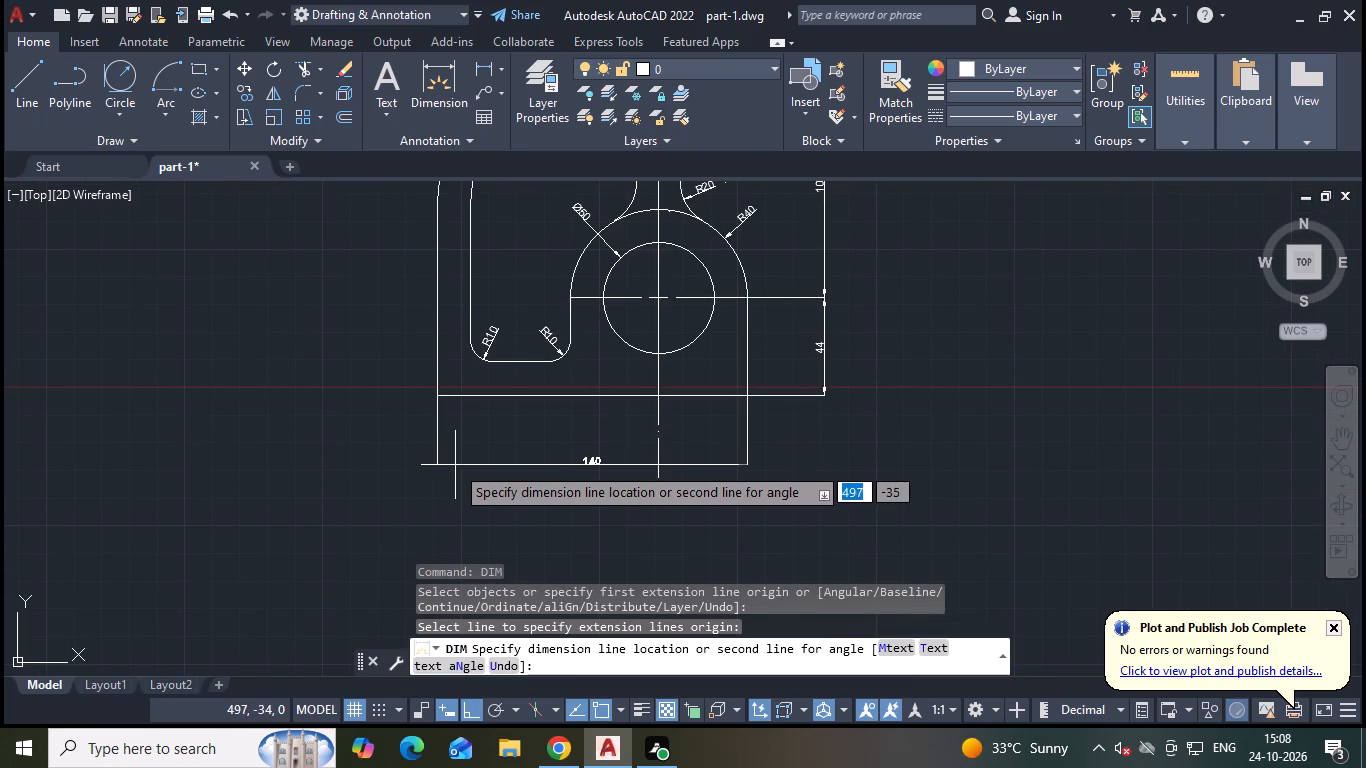
pyautogui.click(458, 449)
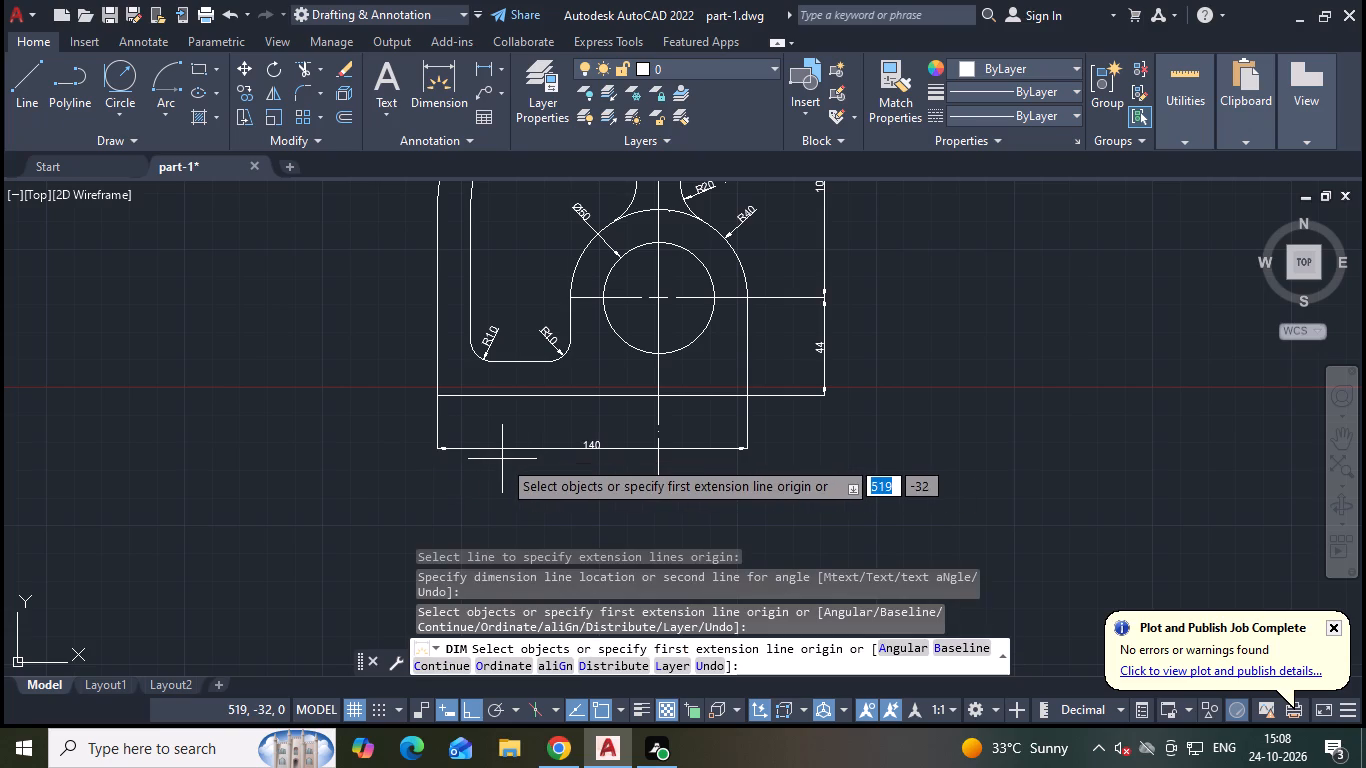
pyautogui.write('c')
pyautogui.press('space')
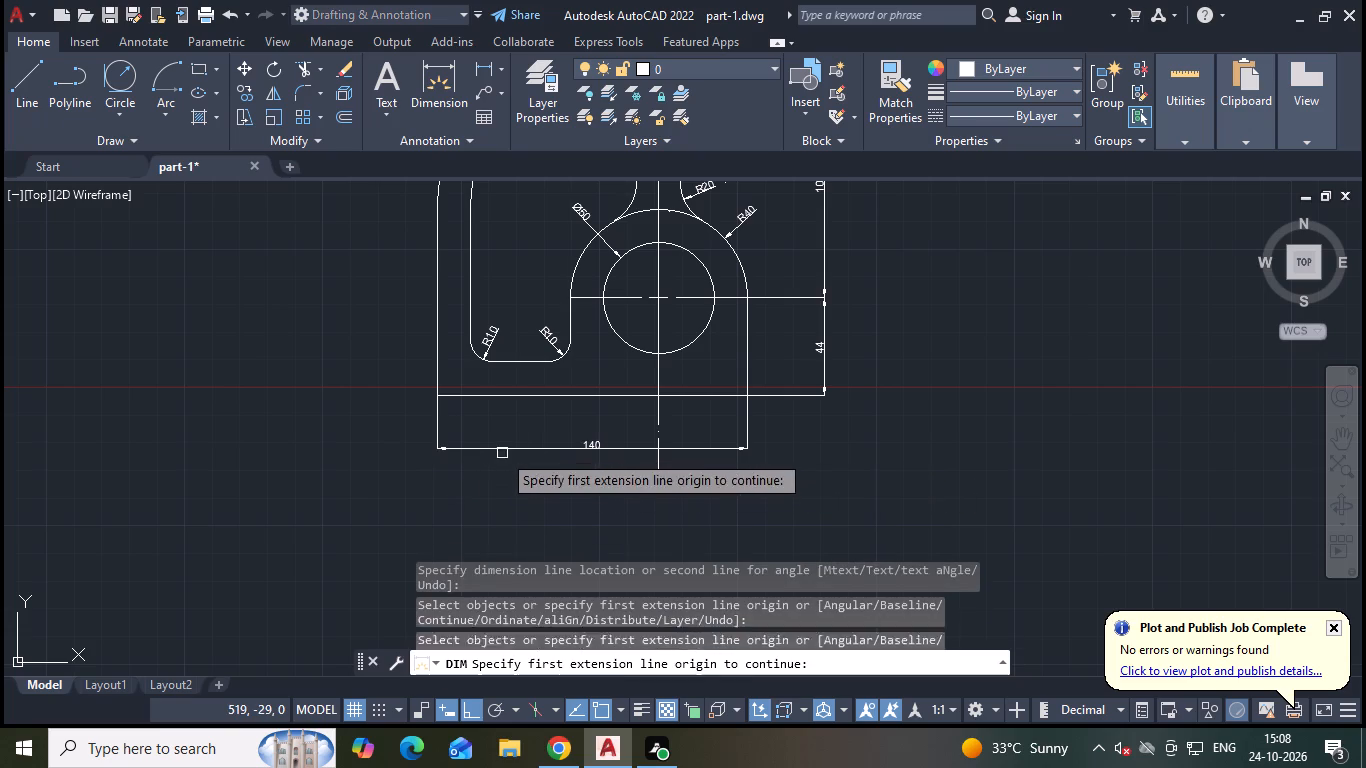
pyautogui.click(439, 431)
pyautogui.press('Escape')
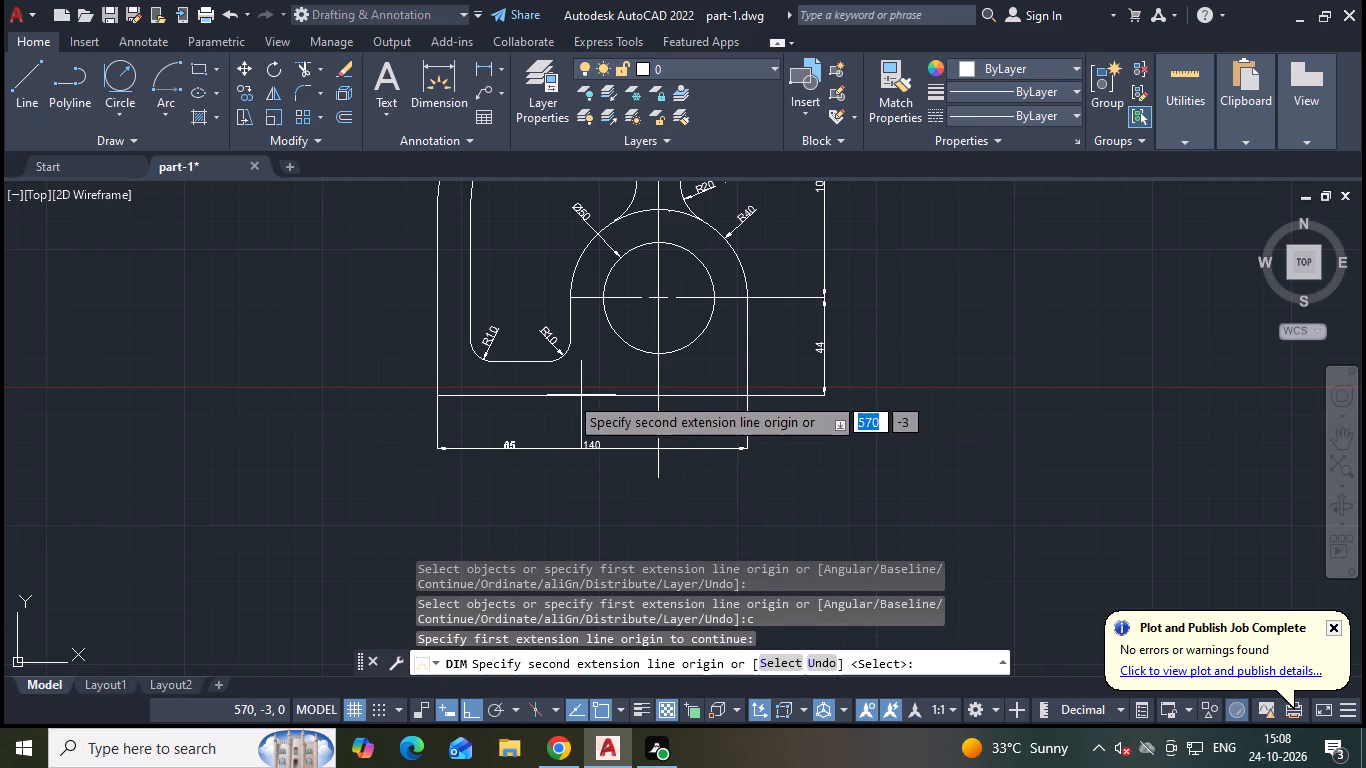
# Dimension the horizontal distance from the part's bottom-left corner to the vertical centre line, between the bottom edge and the overall-width dimension.
pyautogui.press('space')
pyautogui.press('space')
pyautogui.click(437, 397)
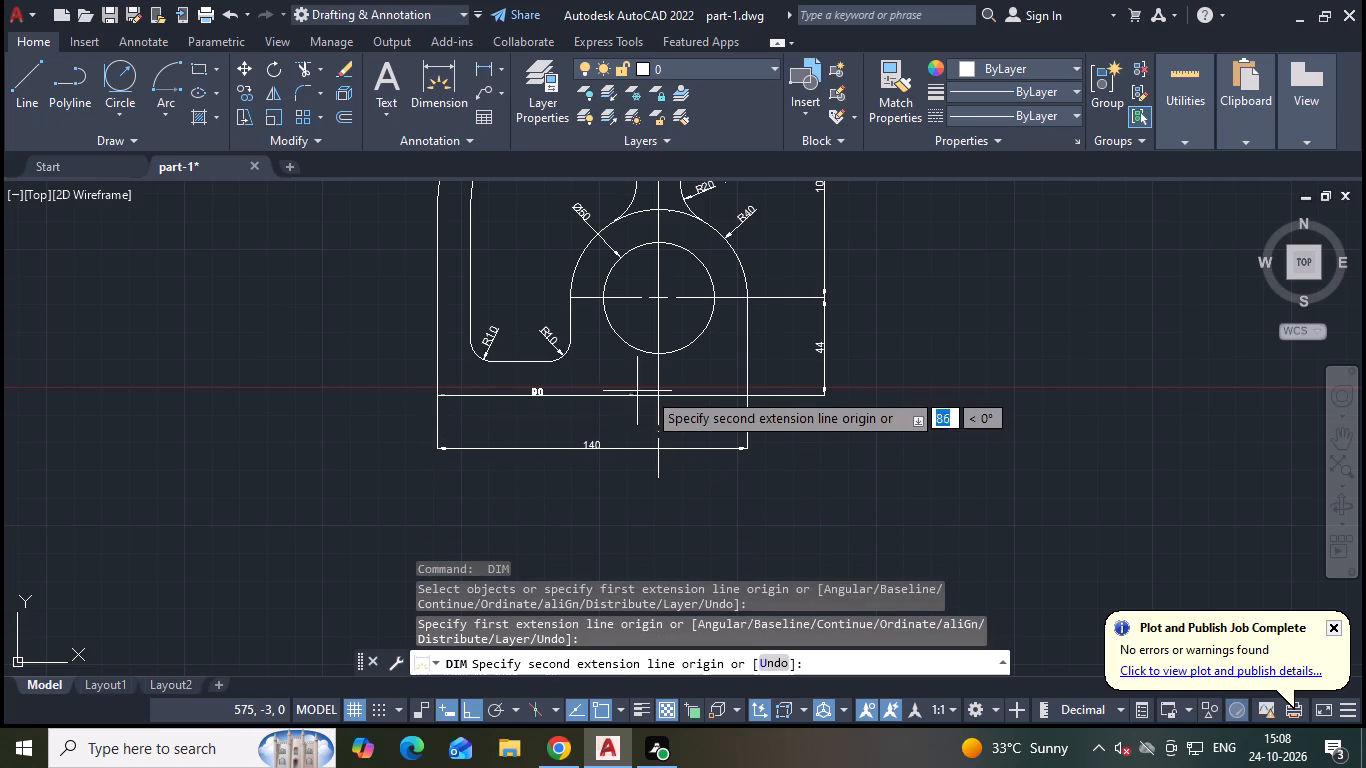
pyautogui.click(659, 392)
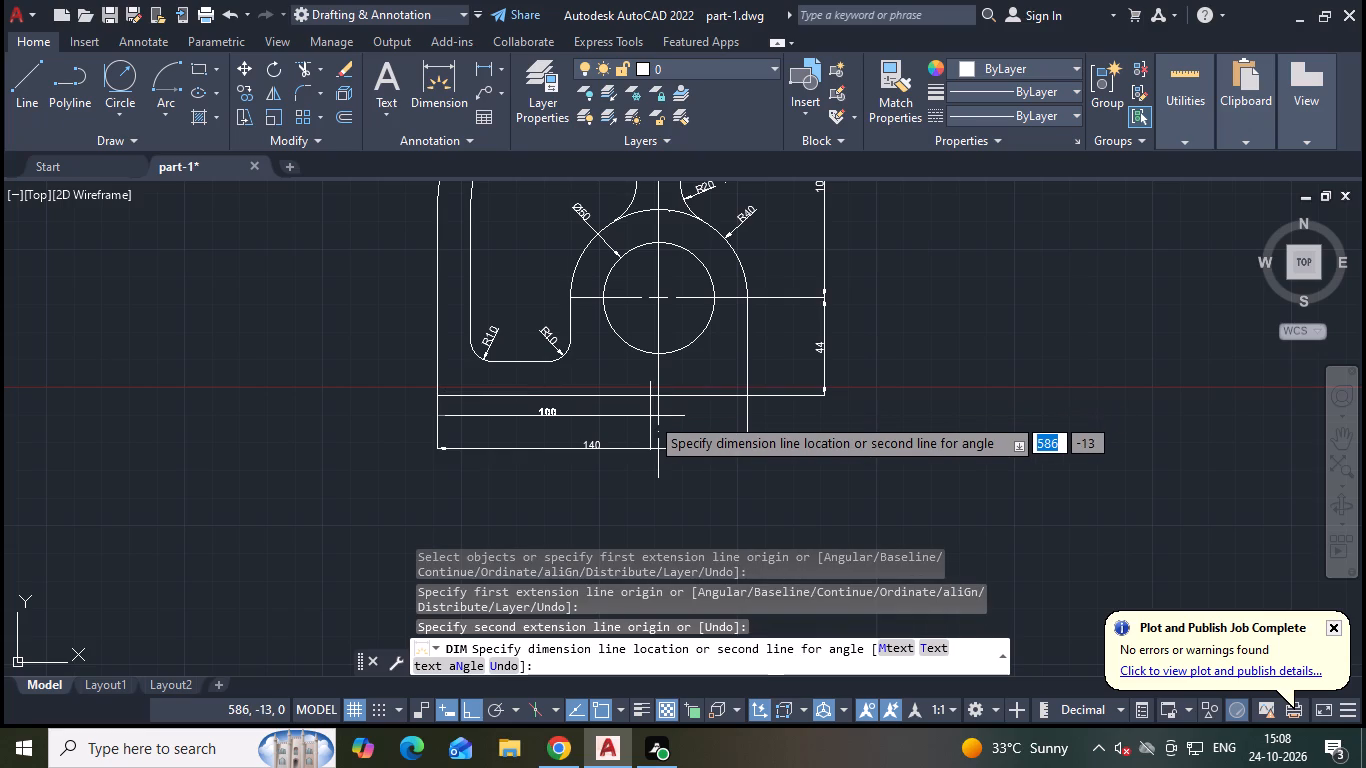
pyautogui.click(648, 423)
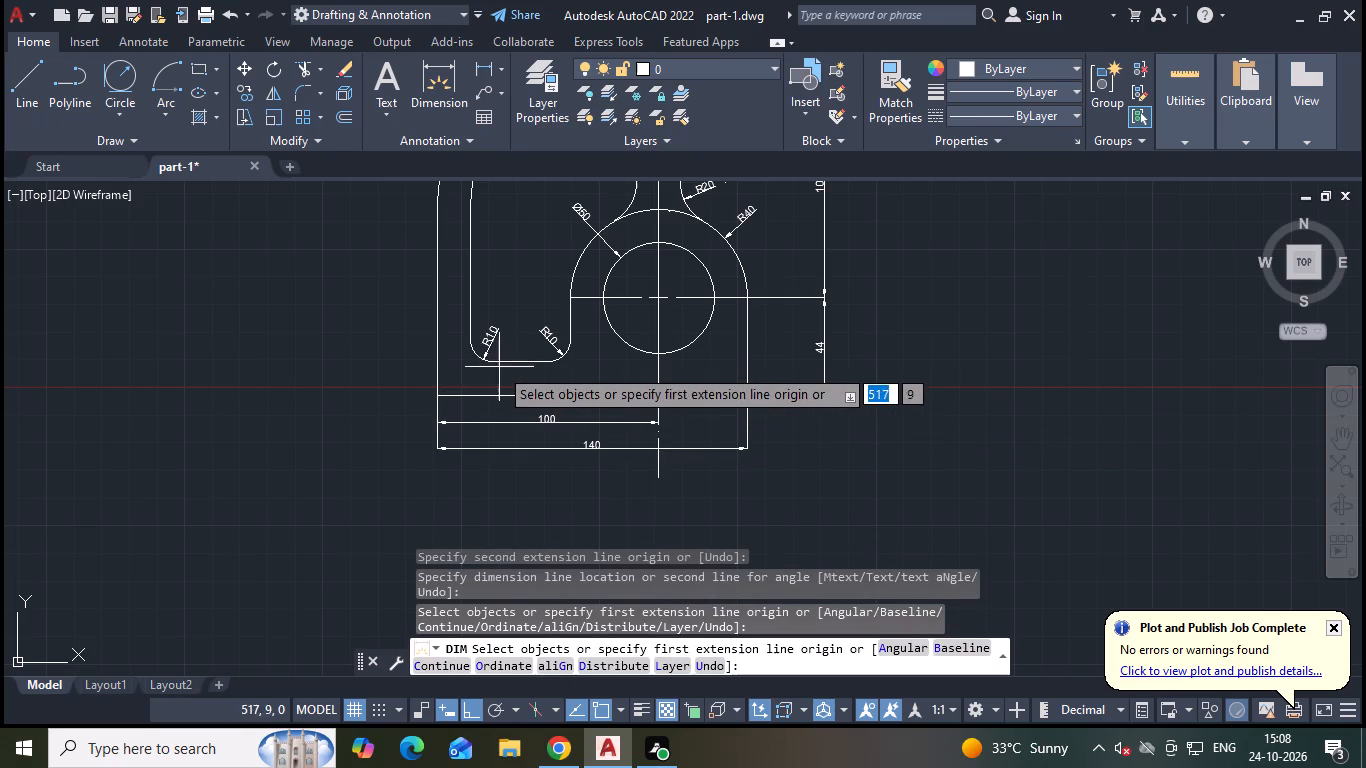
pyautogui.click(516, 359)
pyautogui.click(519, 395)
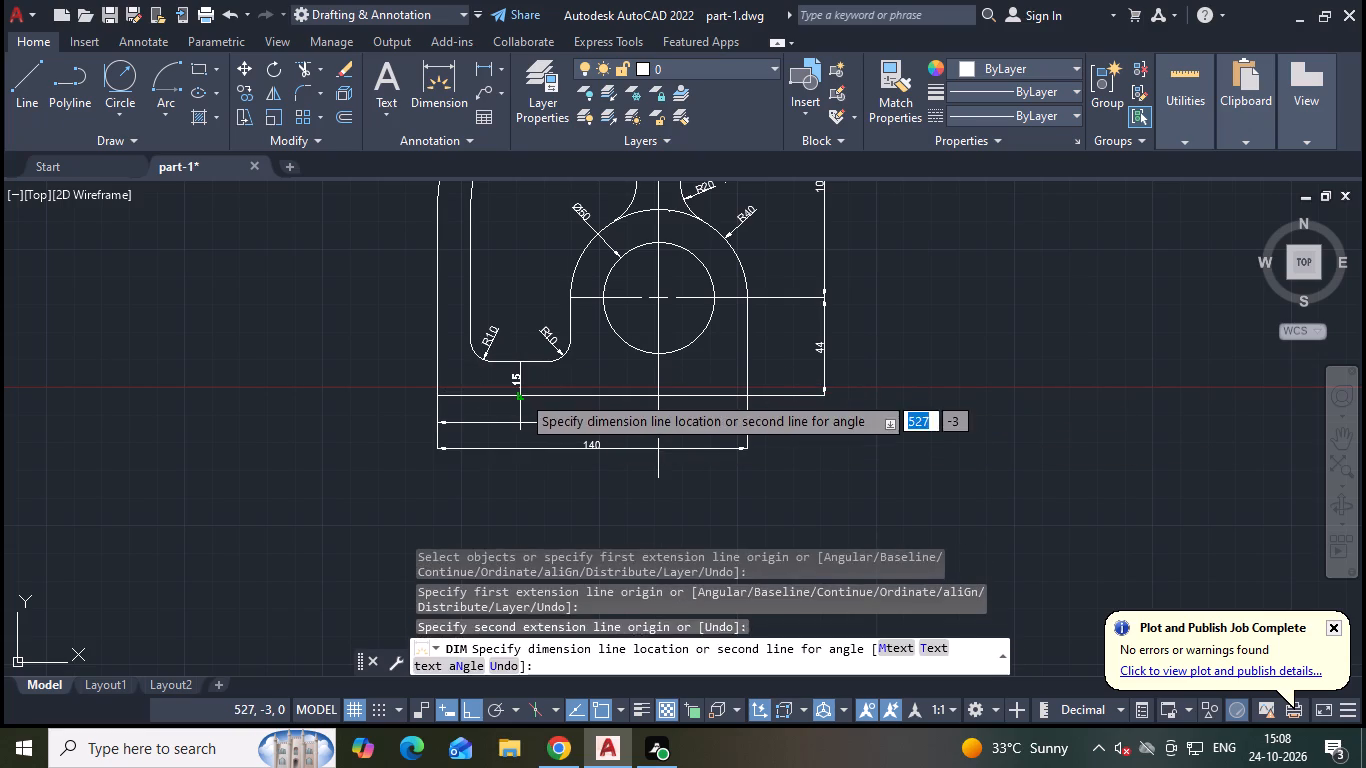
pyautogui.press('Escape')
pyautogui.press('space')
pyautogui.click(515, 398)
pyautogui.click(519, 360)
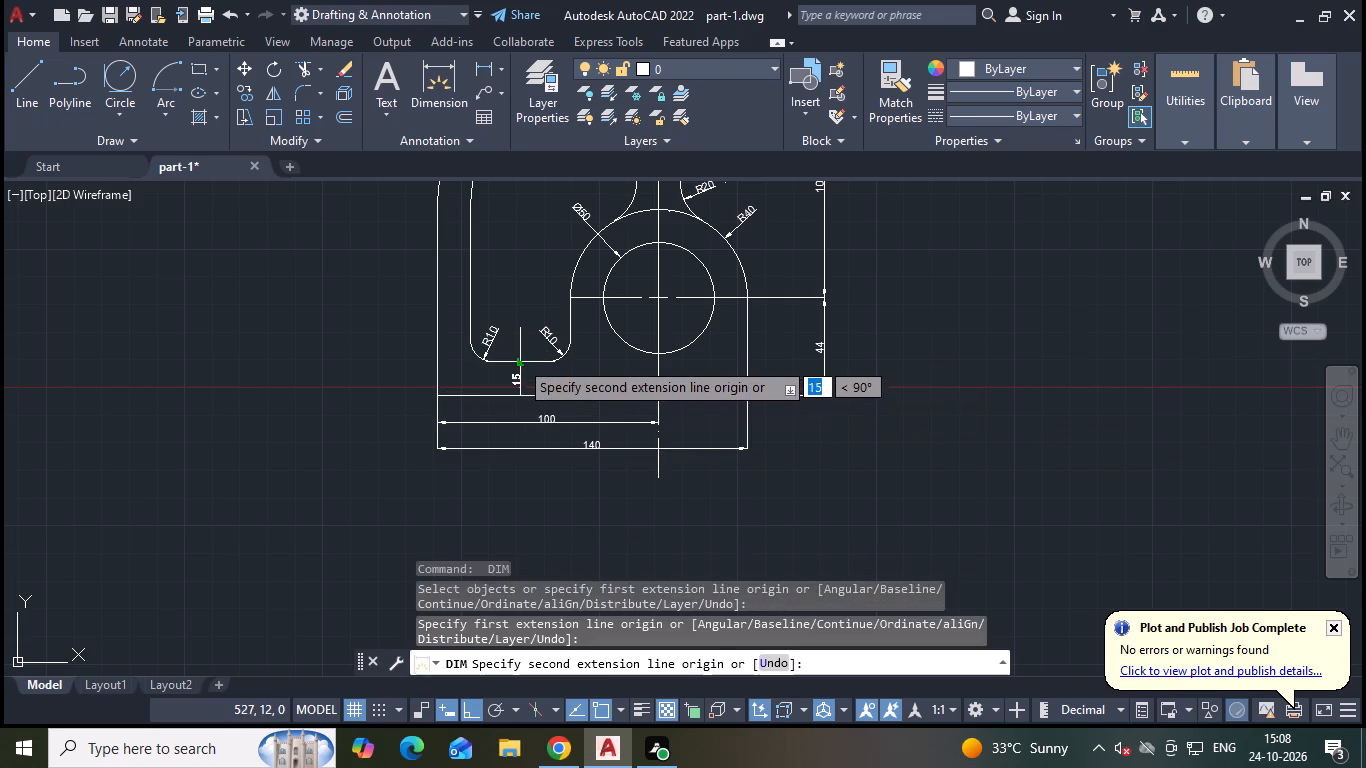
# Dimension the vertical thickness of the bottom wall, from the bottom edge up to the middle of the slot's floor.
pyautogui.press('space')
pyautogui.press('space')
pyautogui.click(518, 397)
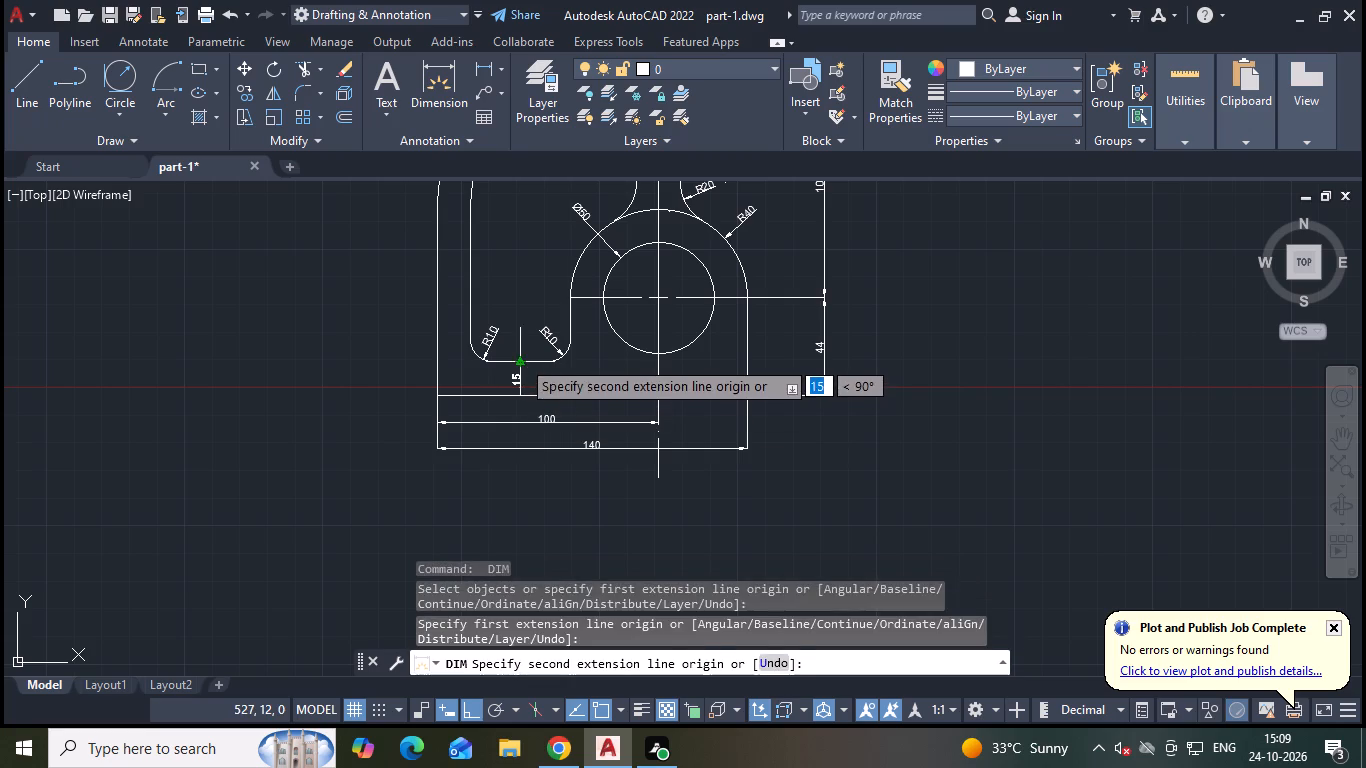
pyautogui.doubleClick(521, 359)
pyautogui.click(521, 359)
pyautogui.press('Escape')
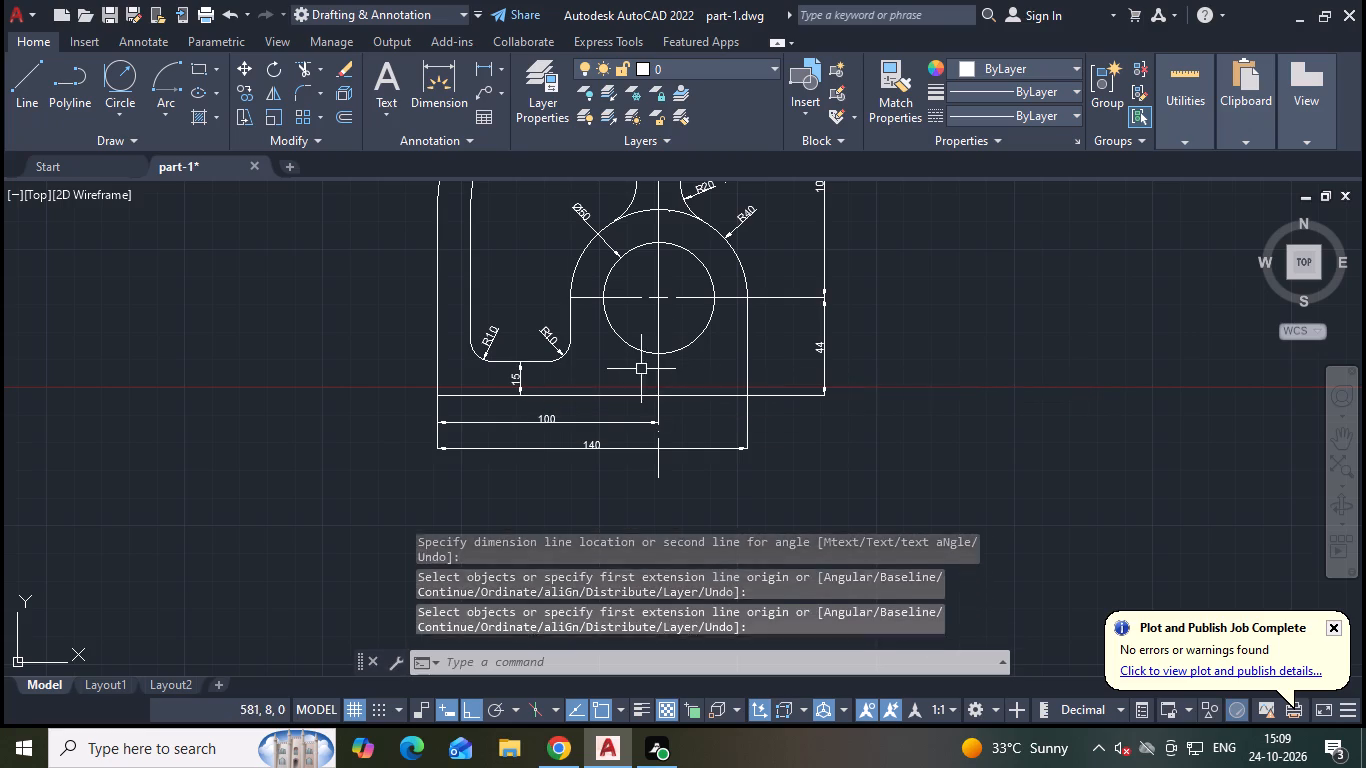
# Look over the dimensioned second part to check which dimensions are still missing.
pyautogui.moveTo(668, 363); pyautogui.dragTo(655, 412, button='middle')
pyautogui.moveTo(687, 371); pyautogui.dragTo(674, 447, button='middle')
pyautogui.scroll(-1, 674, 440)
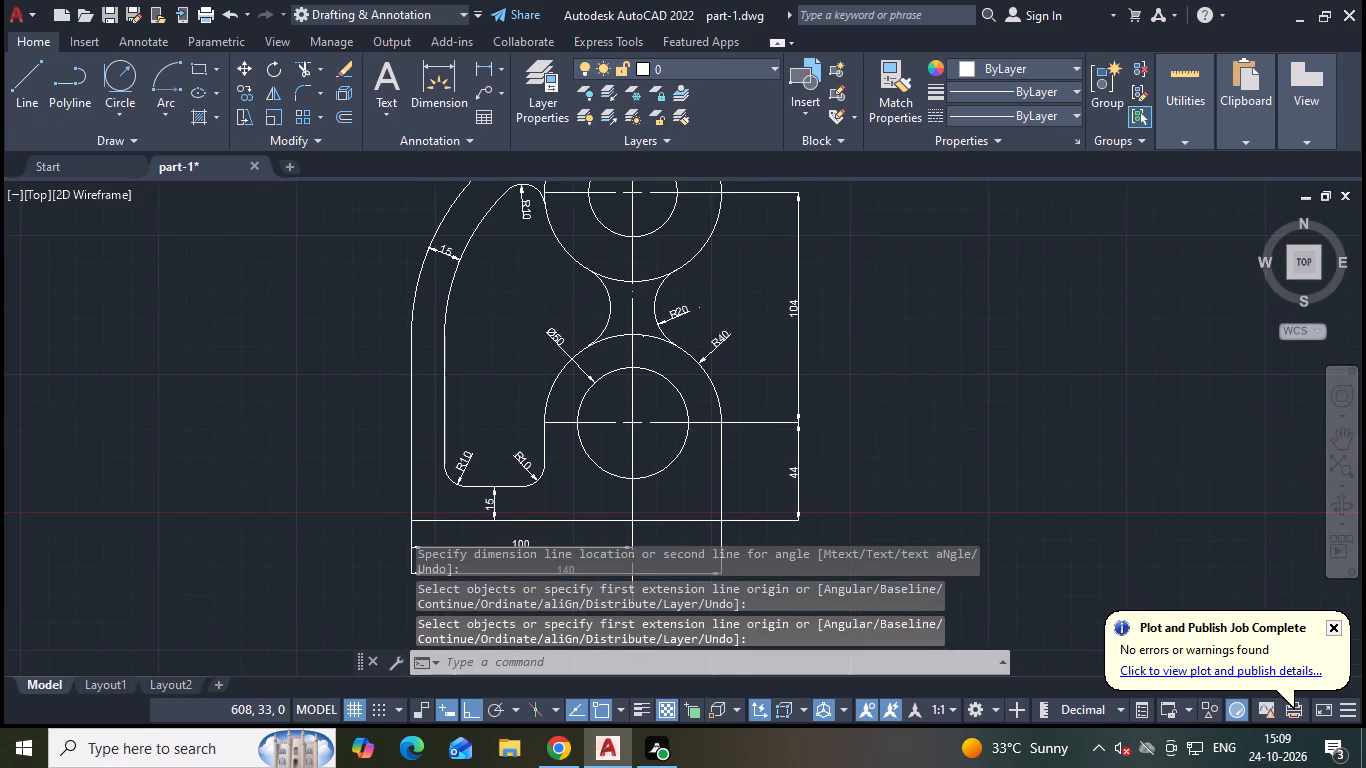
pyautogui.moveTo(674, 440); pyautogui.dragTo(673, 392, button='middle')
pyautogui.moveTo(673, 392); pyautogui.dragTo(676, 428, button='middle')
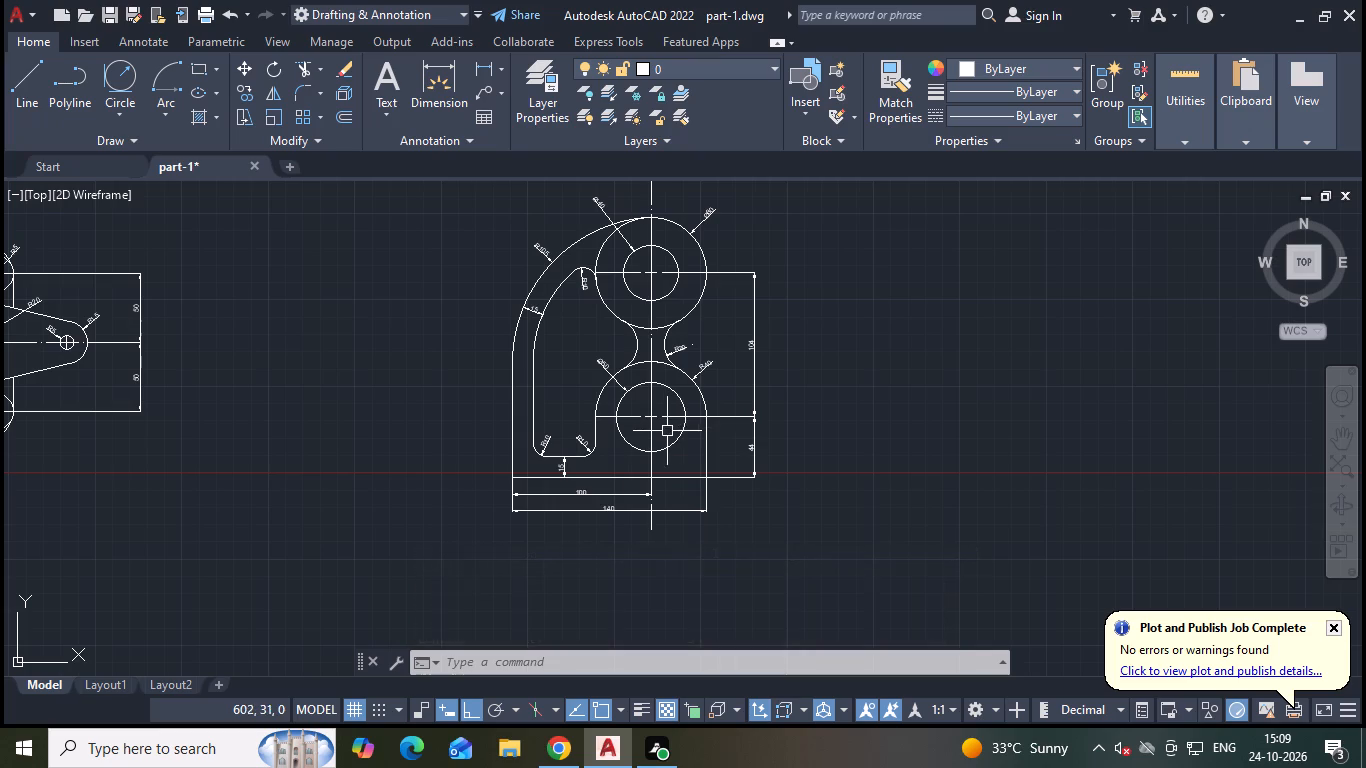
pyautogui.middleClick(628, 465)
pyautogui.moveTo(613, 461); pyautogui.dragTo(598, 400, button='middle')
pyautogui.moveTo(601, 424); pyautogui.dragTo(597, 360, button='middle')
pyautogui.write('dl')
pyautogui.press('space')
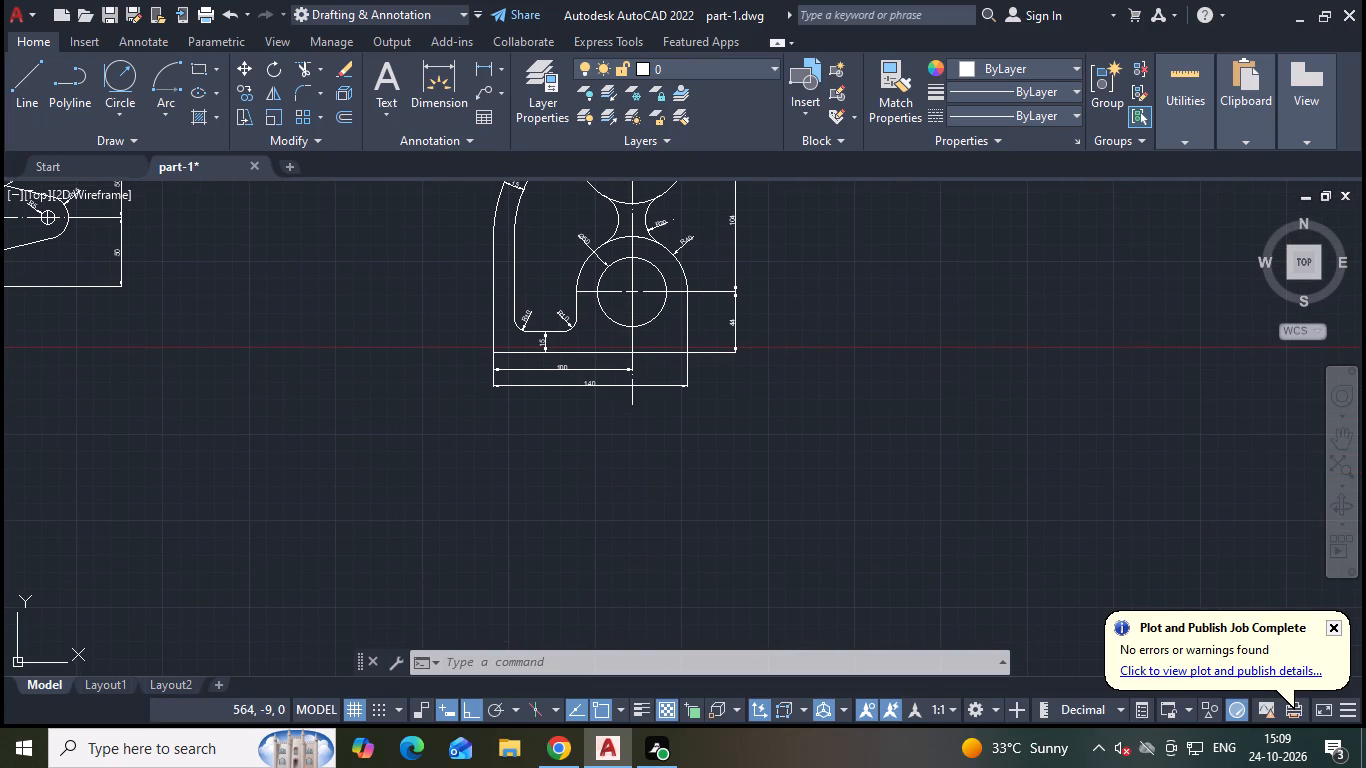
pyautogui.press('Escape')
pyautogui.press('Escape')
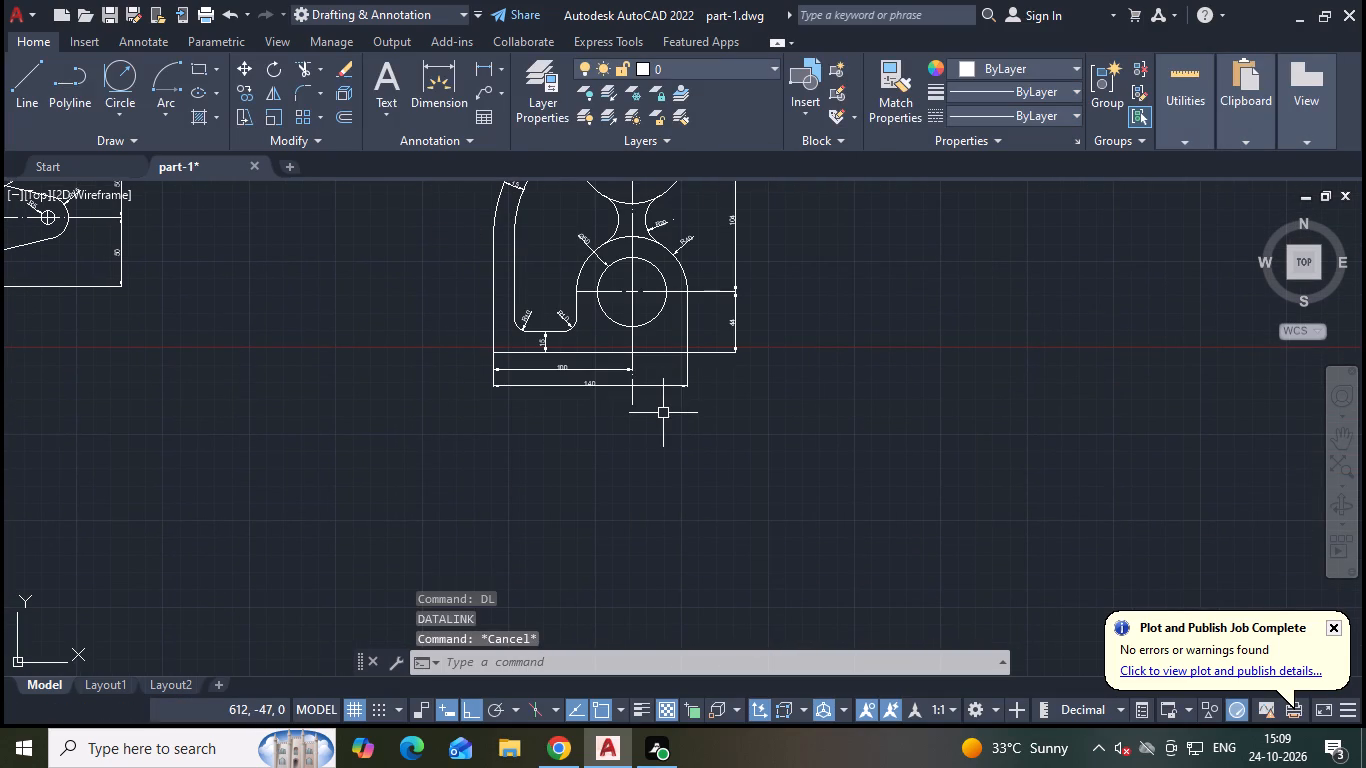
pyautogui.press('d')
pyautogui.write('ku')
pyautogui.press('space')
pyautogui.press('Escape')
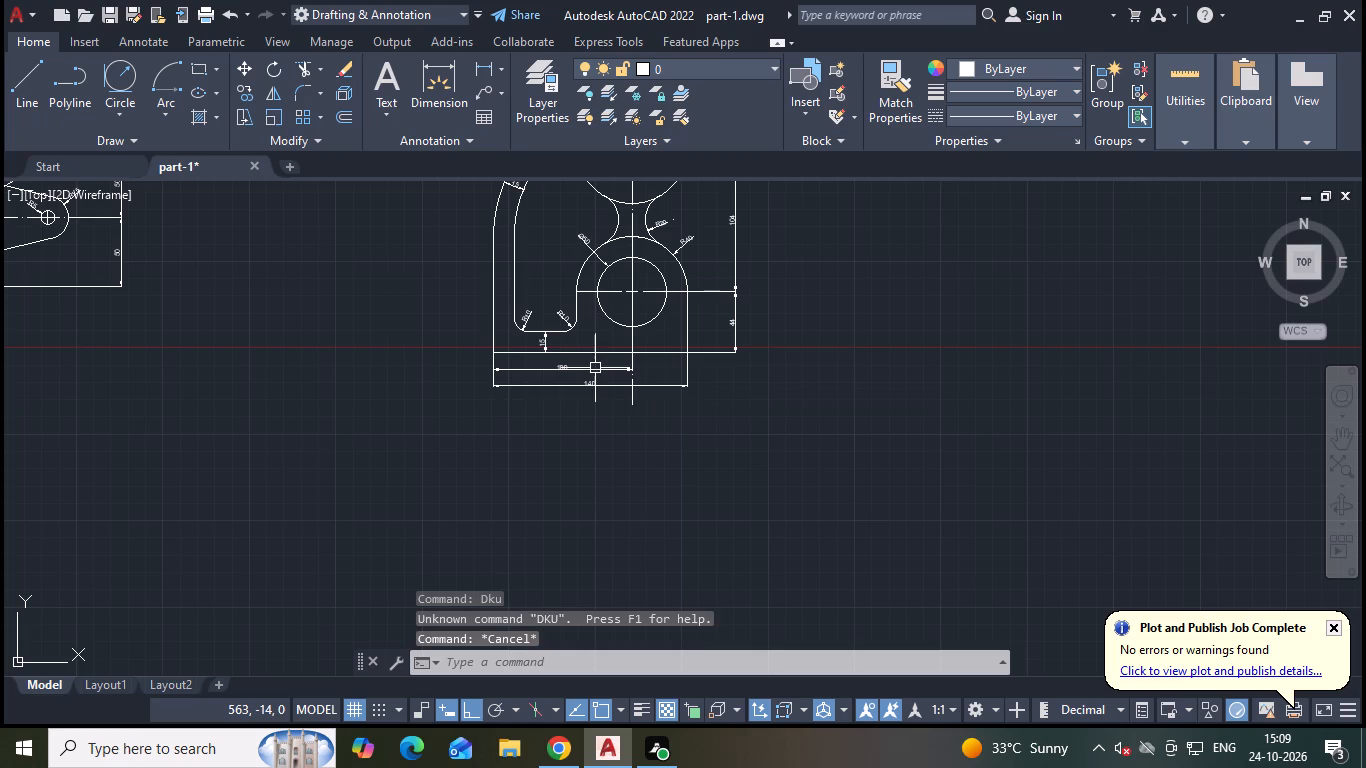
# Add a linear dimension across the lower boss, from the slot's right wall to the part's right edge, placed above the bottom edge.
pyautogui.write('dli')
pyautogui.press('space')
pyautogui.scroll(3, 571, 310)
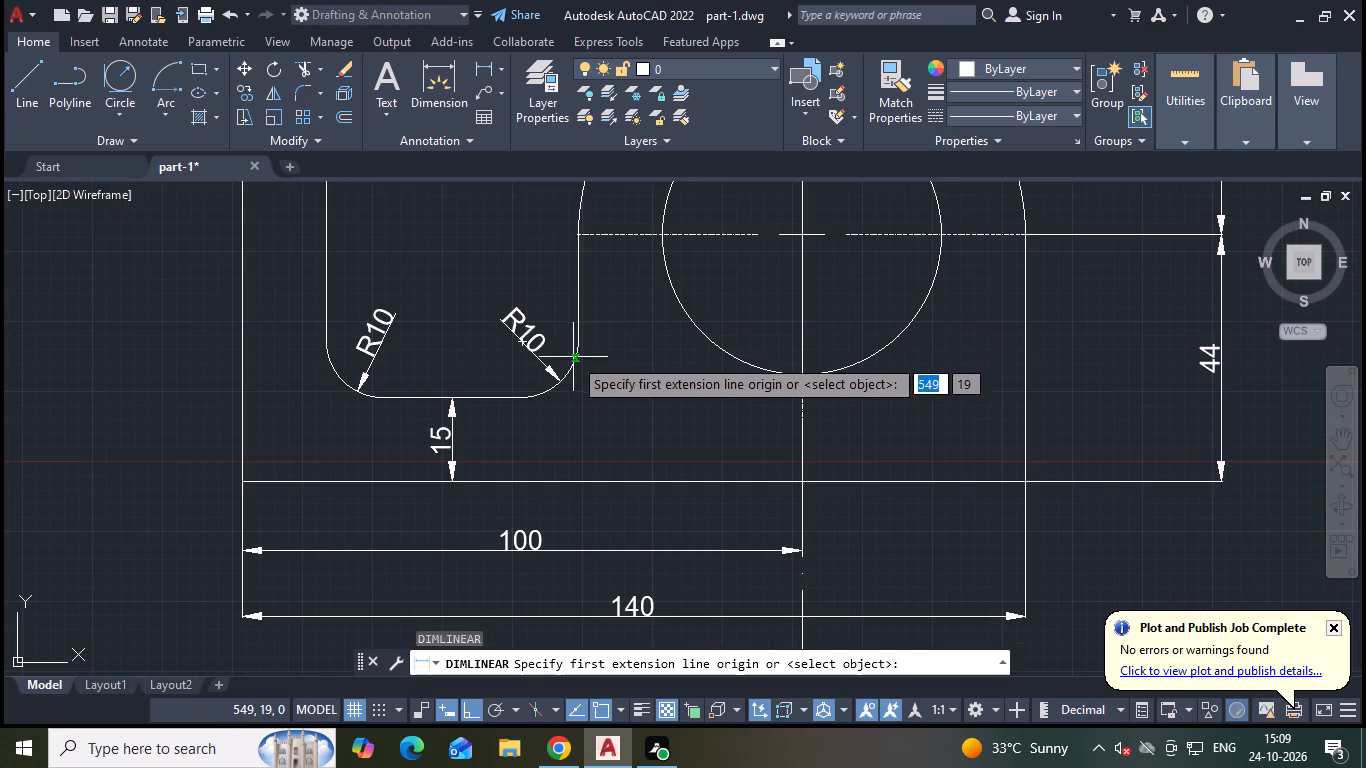
pyautogui.click(576, 340)
pyautogui.click(1023, 344)
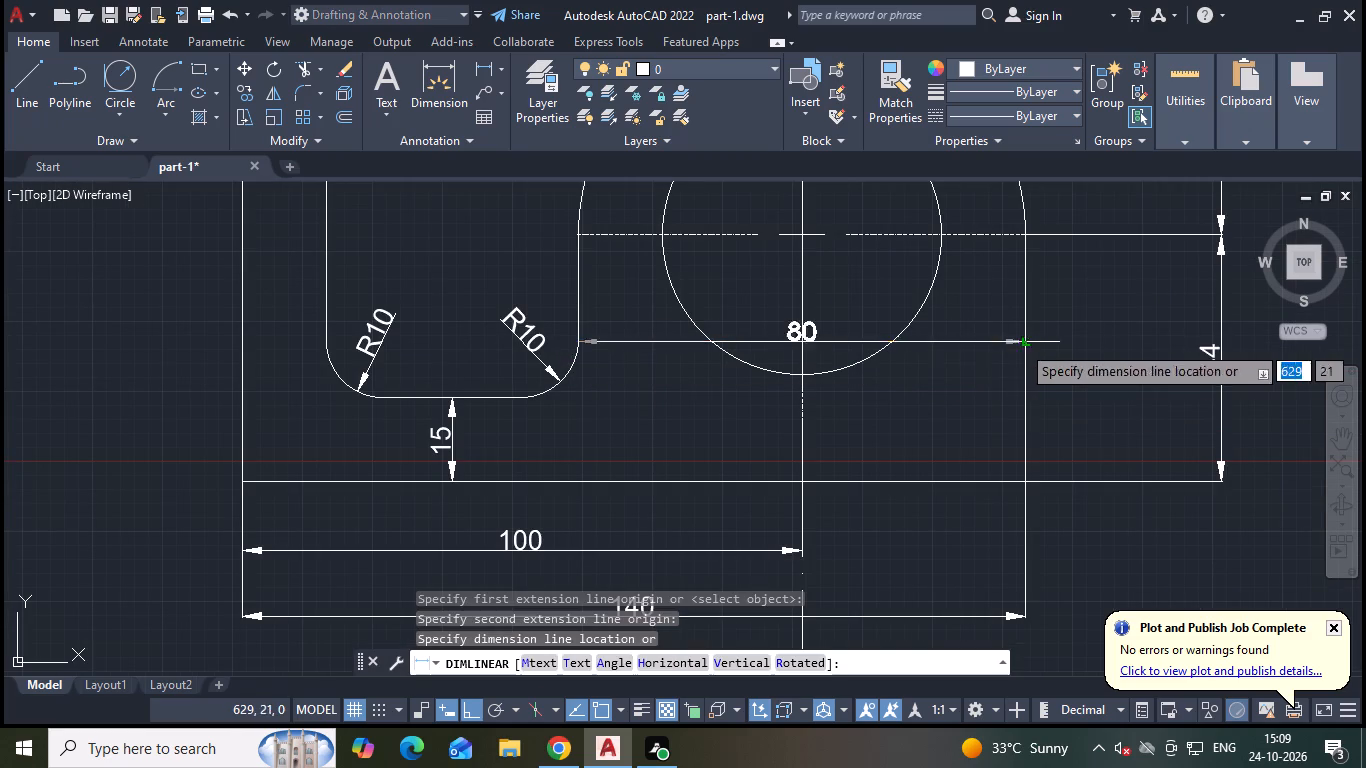
pyautogui.click(975, 425)
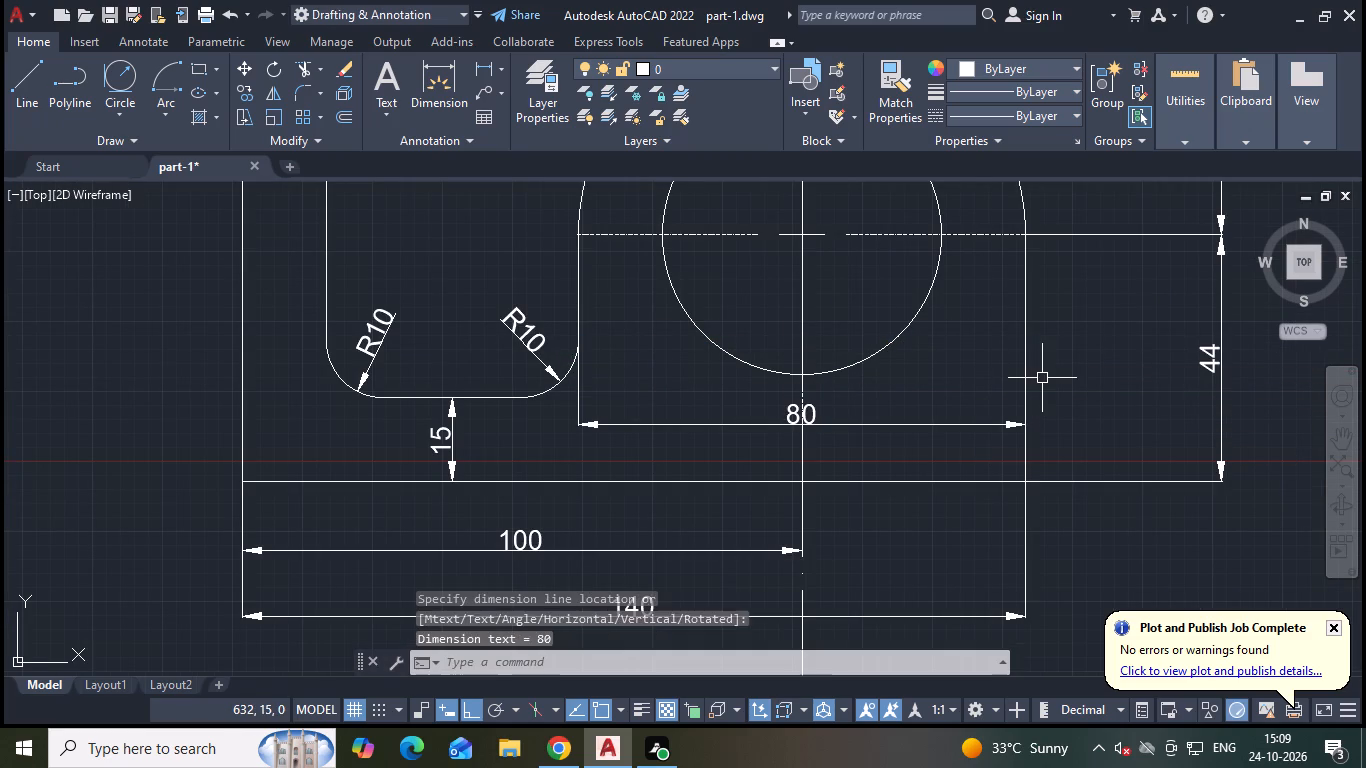
pyautogui.press('Escape')
# Copy the entire second part with all its dimensions to the clipboard.
pyautogui.middleClick(1042, 378)
pyautogui.moveTo(1013, 370); pyautogui.dragTo(935, 496, button='middle')
pyautogui.scroll(-2, 889, 460)
pyautogui.moveTo(881, 503); pyautogui.dragTo(846, 678, button='middle')
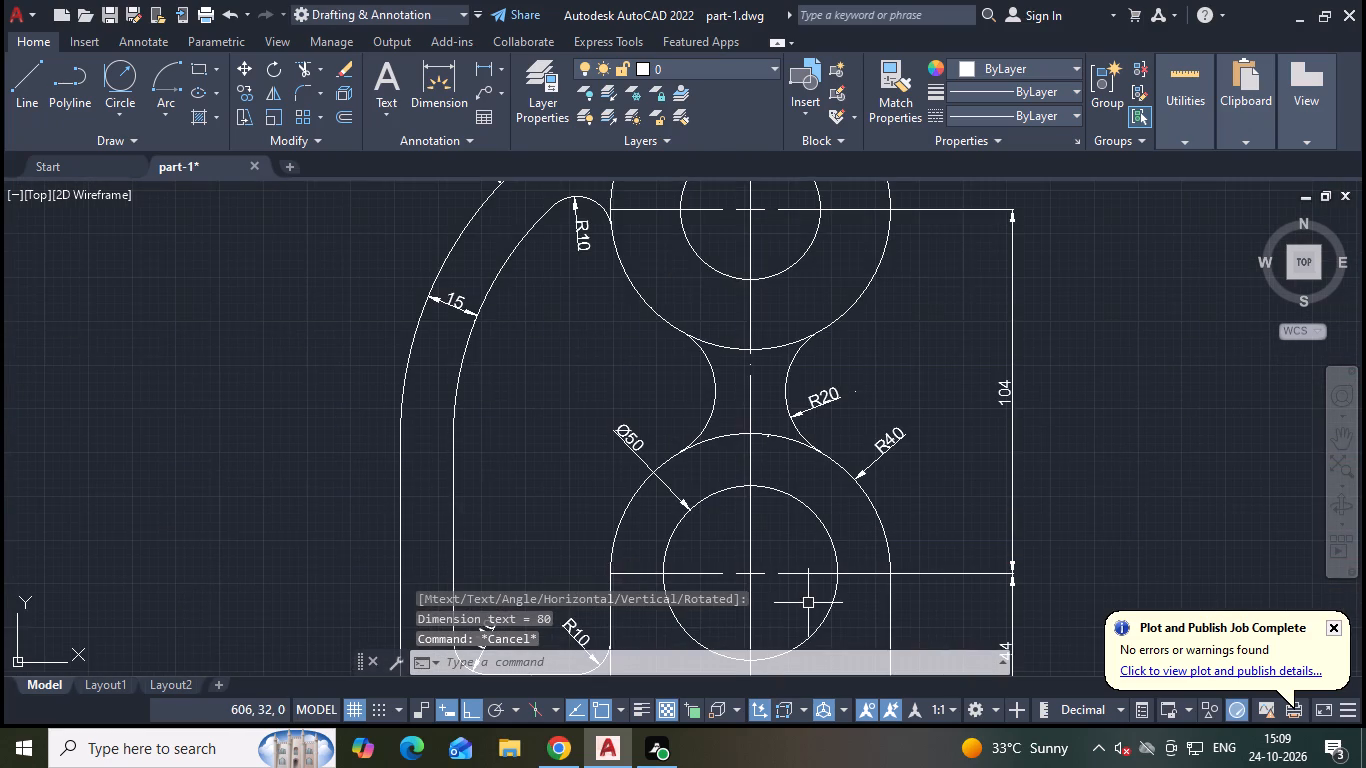
pyautogui.scroll(-3, 808, 603)
pyautogui.moveTo(800, 460); pyautogui.dragTo(785, 388, button='middle')
pyautogui.click(663, 272)
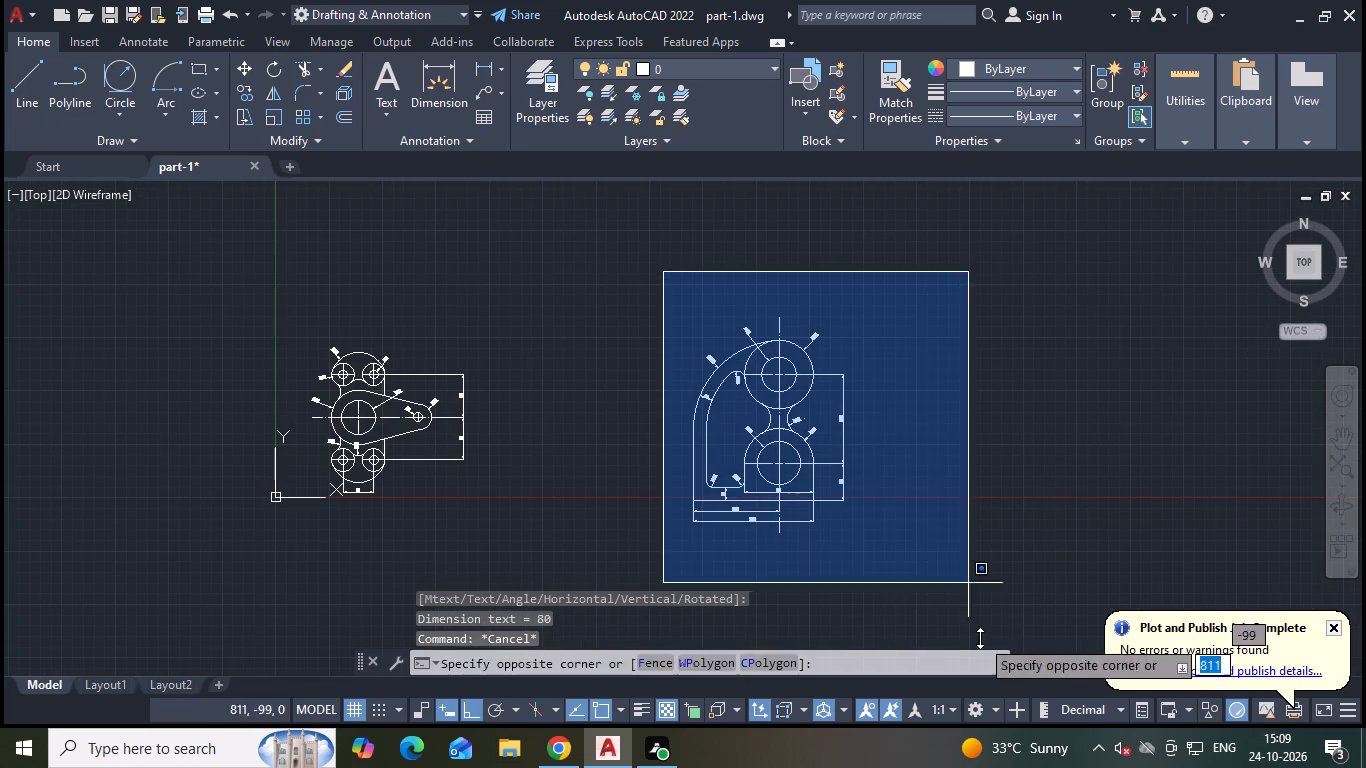
pyautogui.click(876, 543)
pyautogui.hotkey('ctrl', 'c')
pyautogui.press('Escape')
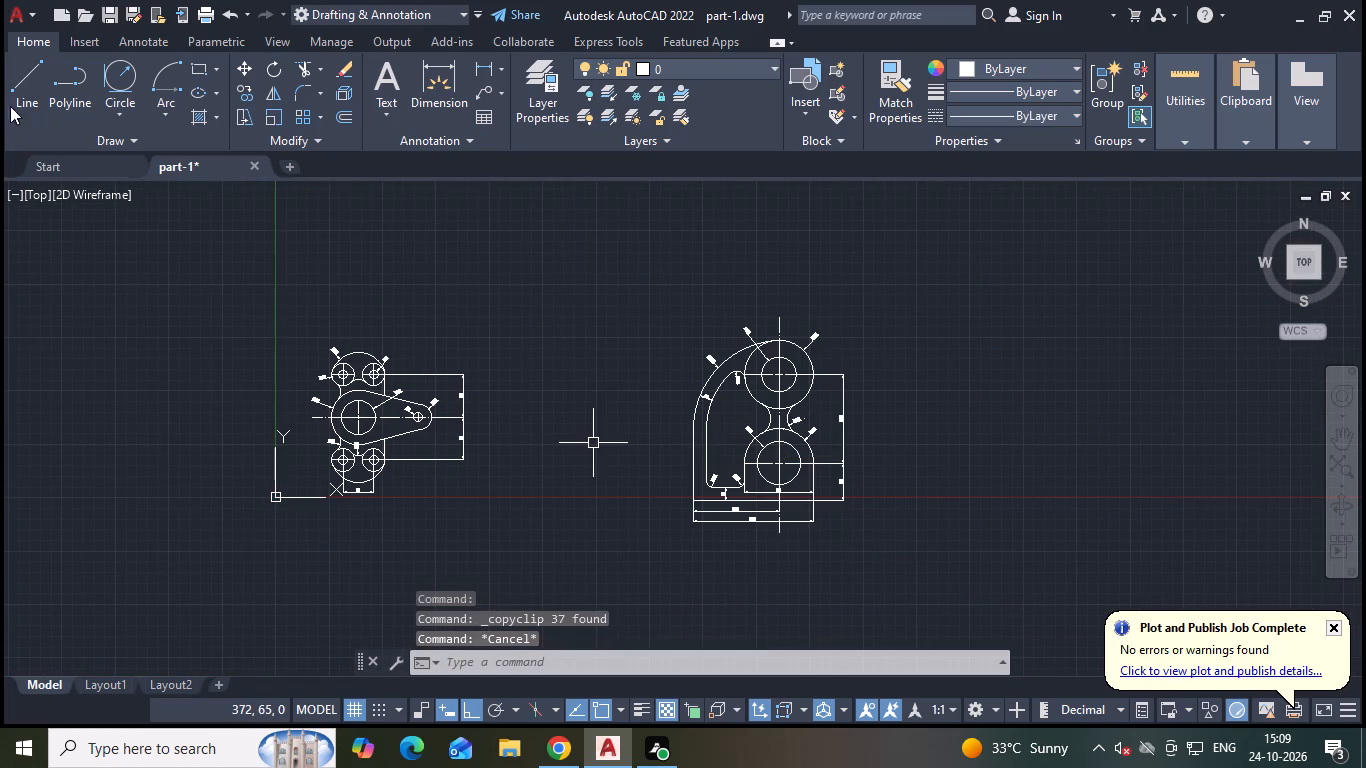
# Create a new blank drawing and paste the copied part on the X axis, about 59 units right of the origin.
pyautogui.click(288, 170)
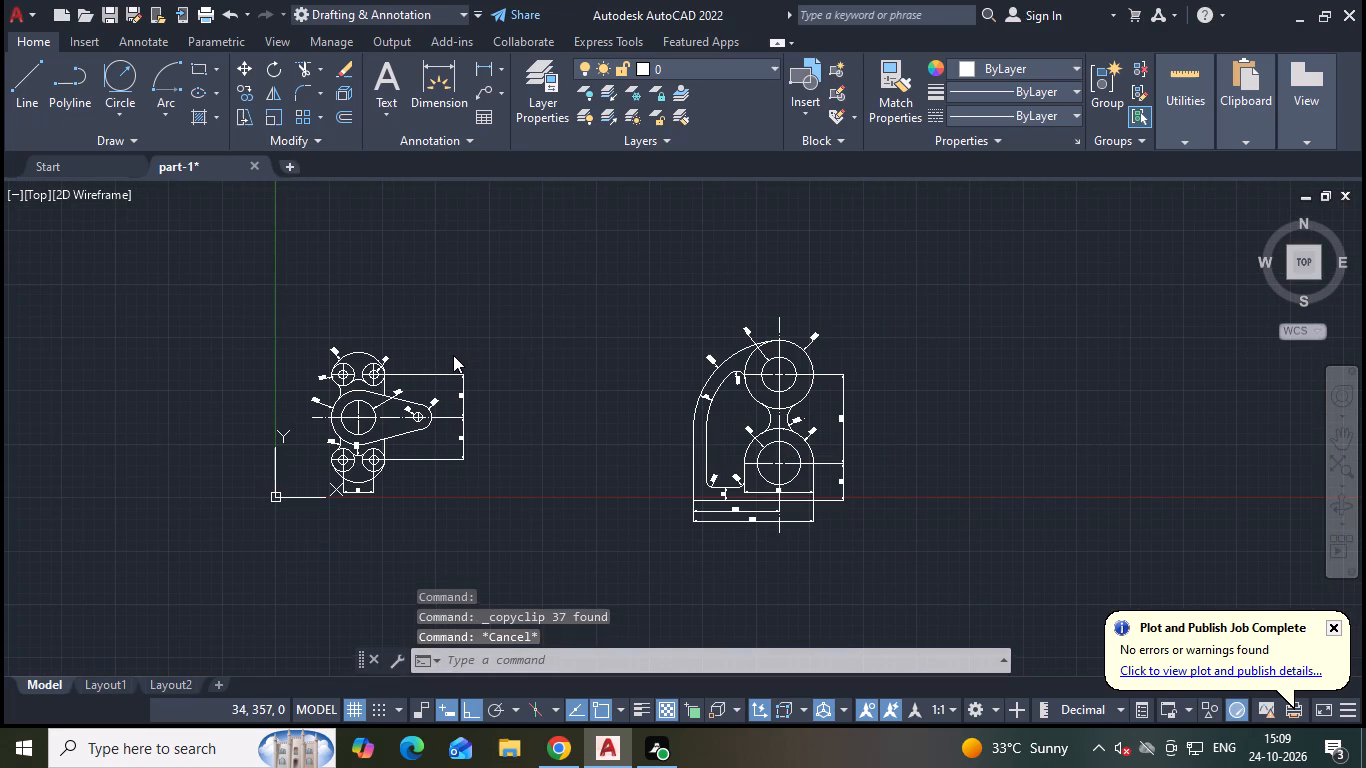
pyautogui.click(289, 170)
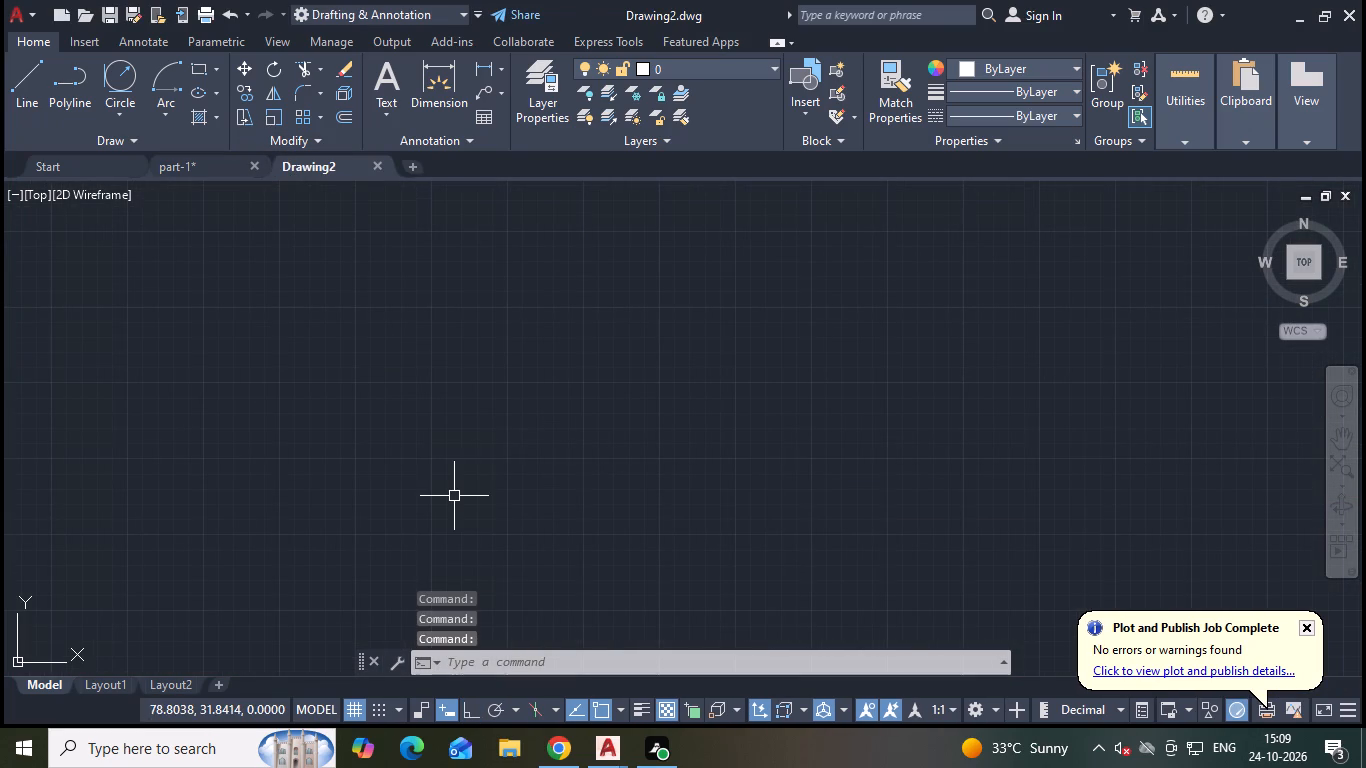
pyautogui.hotkey('ctrl', 'v')
pyautogui.scroll(-4, 503, 425)
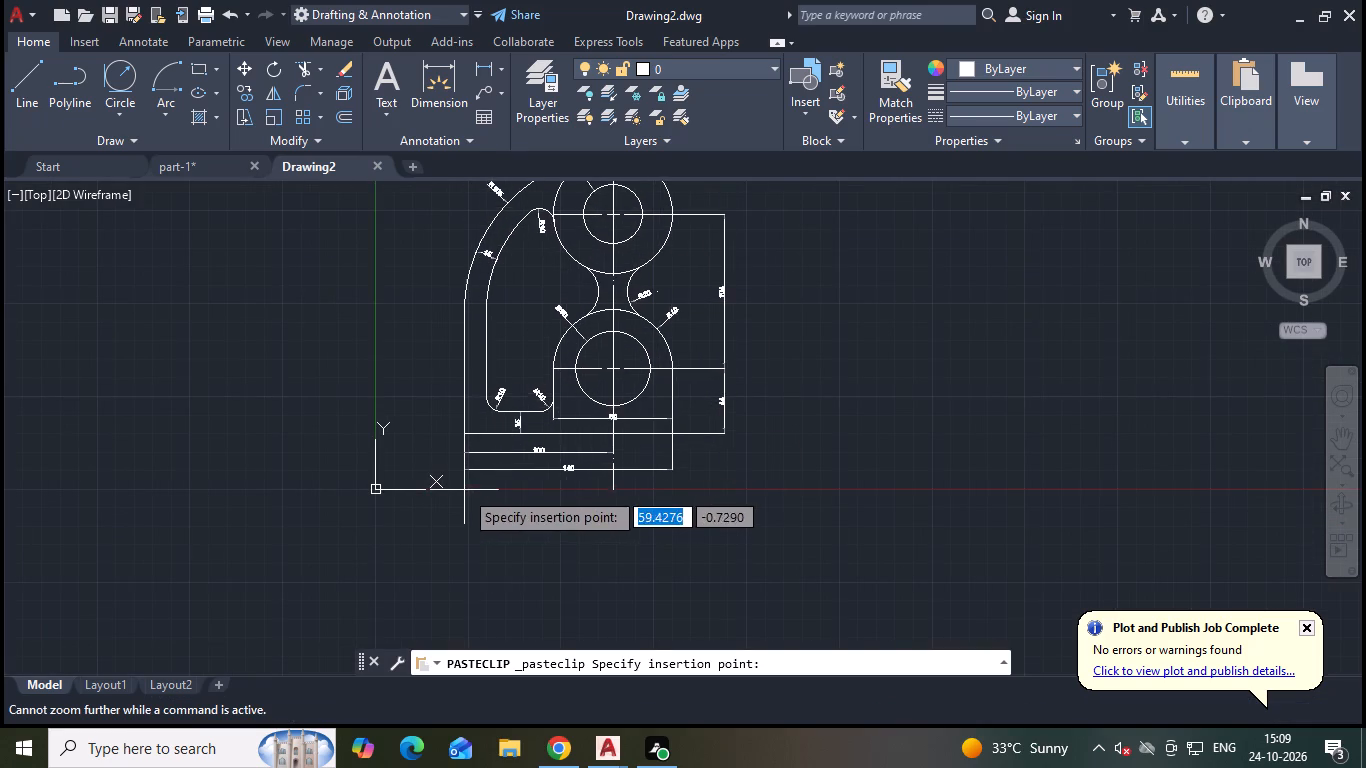
pyautogui.click(464, 490)
pyautogui.scroll(-1, 578, 379)
pyautogui.scroll(1, 578, 356)
# Modify the Standard dimension style in the new drawing to a text height of 3.5 and an arrow size of 3.5.
pyautogui.write('d')
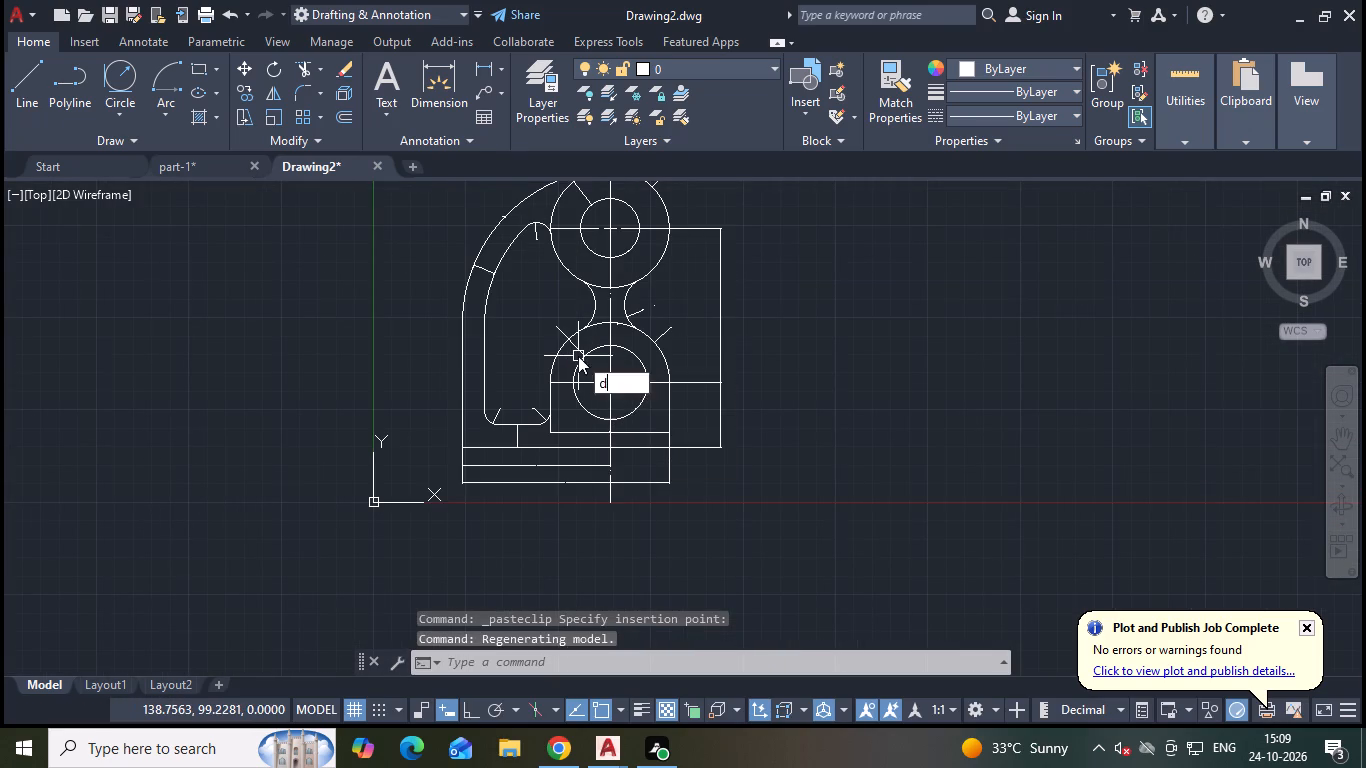
pyautogui.press('space')
pyautogui.click(907, 322)
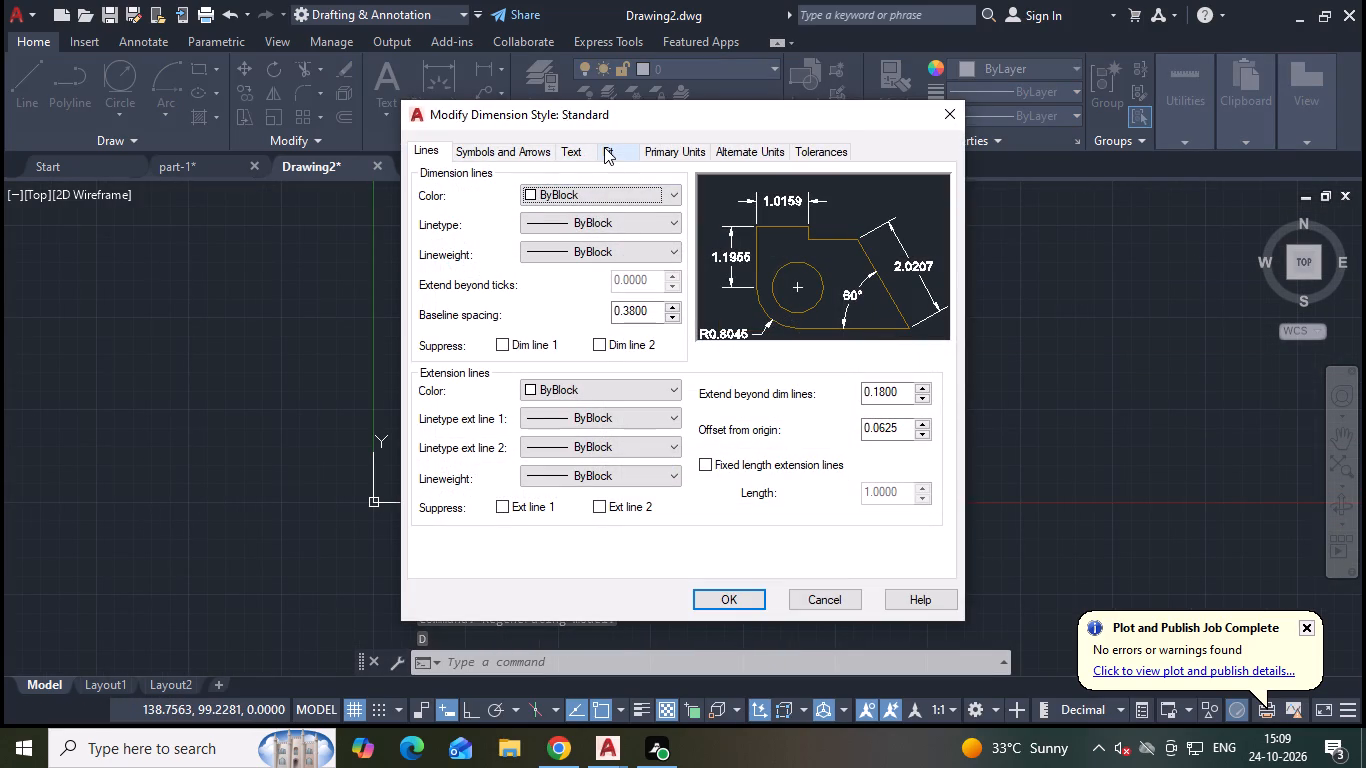
pyautogui.click(574, 158)
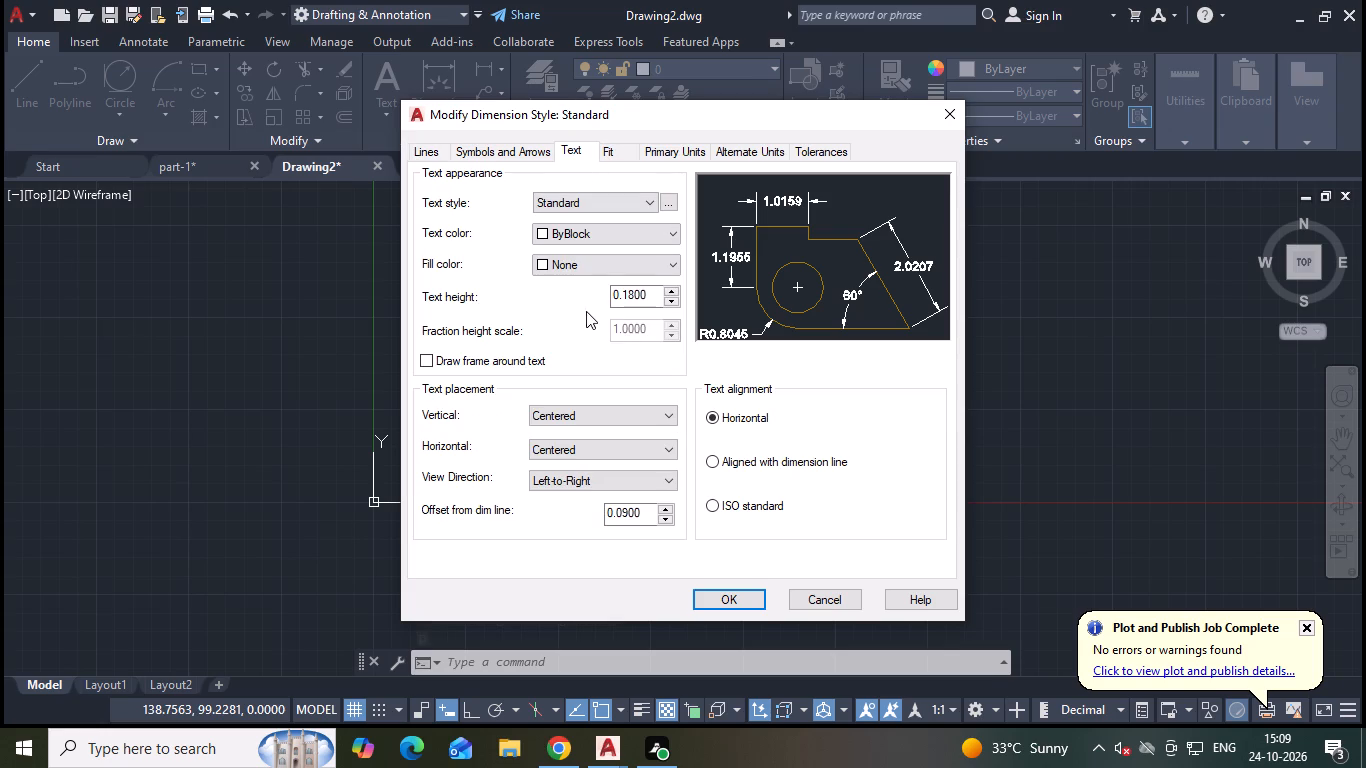
pyautogui.moveTo(647, 298); pyautogui.dragTo(547, 304)
pyautogui.write('3.5')
pyautogui.press('Return')
pyautogui.click(481, 158)
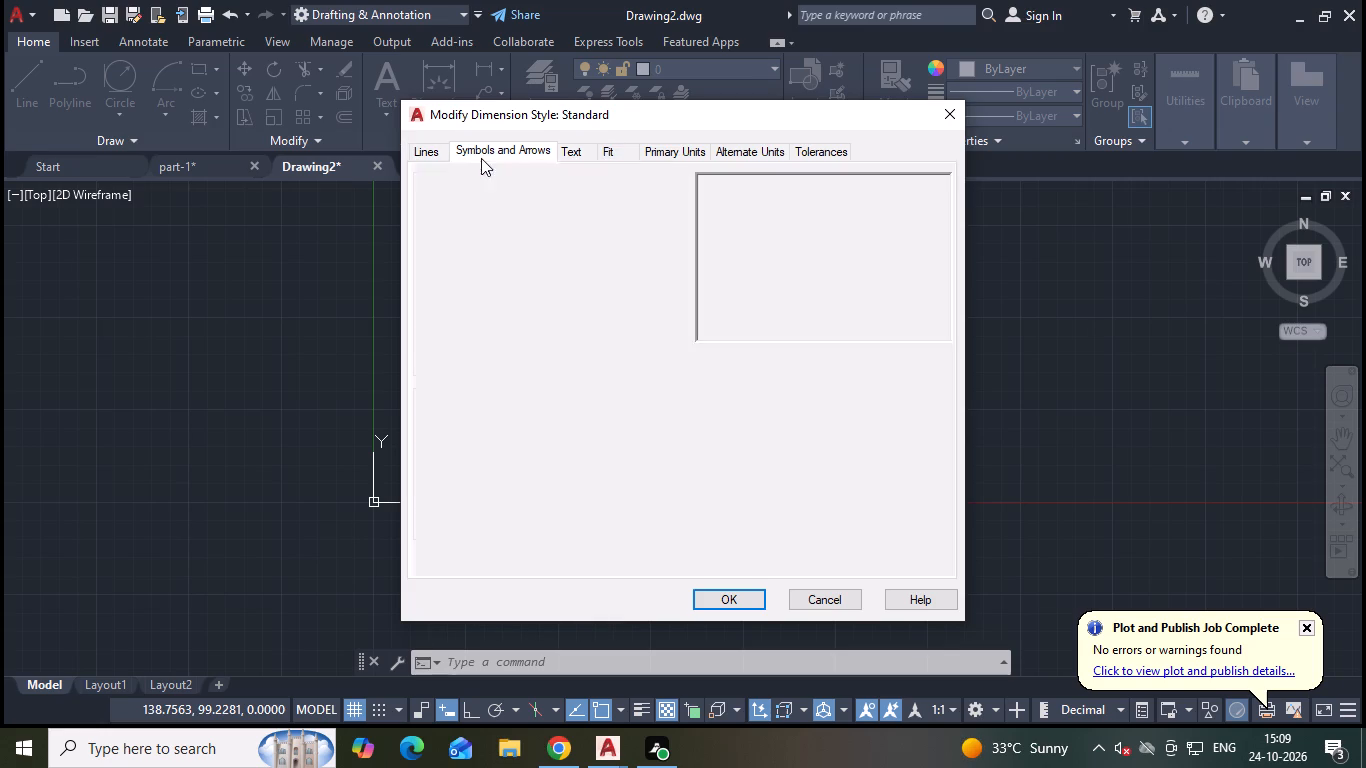
pyautogui.moveTo(465, 358); pyautogui.dragTo(408, 352)
pyautogui.write('3.5')
pyautogui.press('Return')
pyautogui.click(722, 623)
pyautogui.click(721, 621)
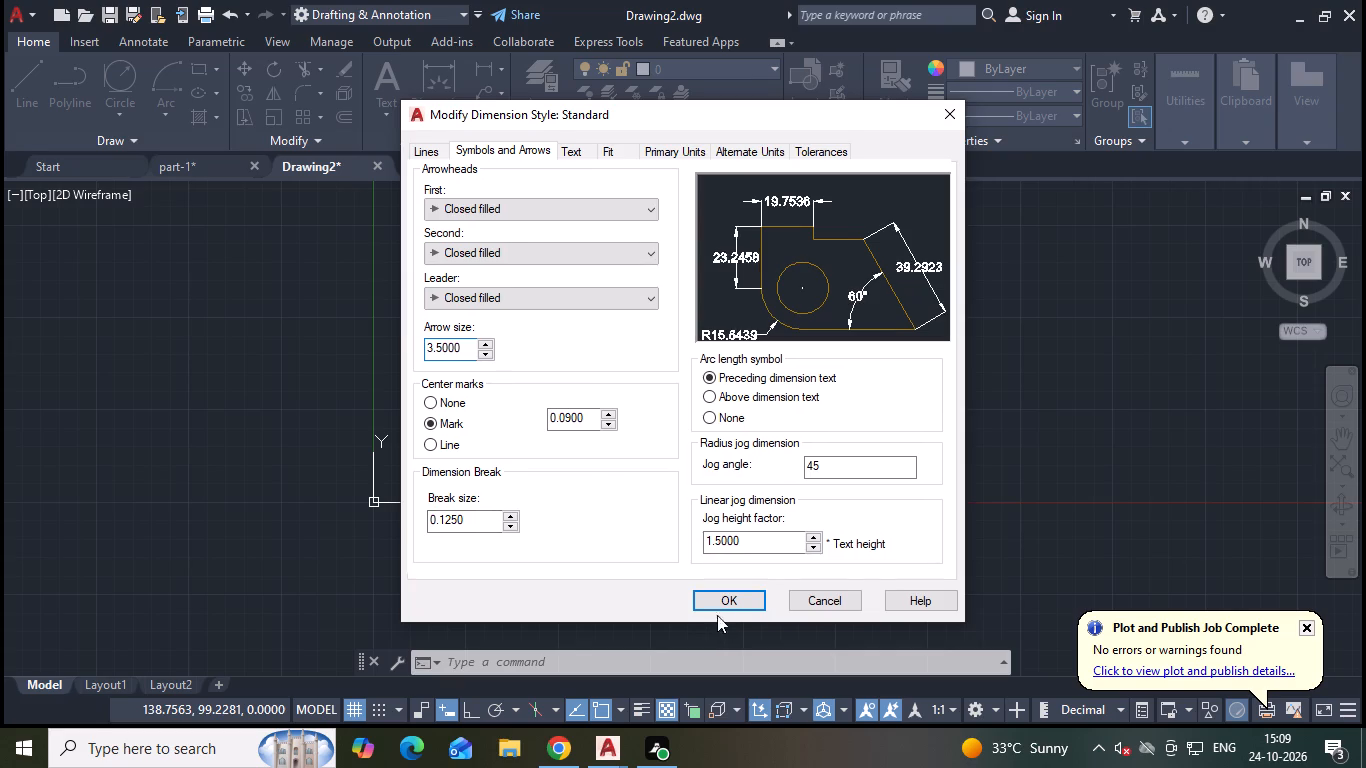
pyautogui.click(717, 597)
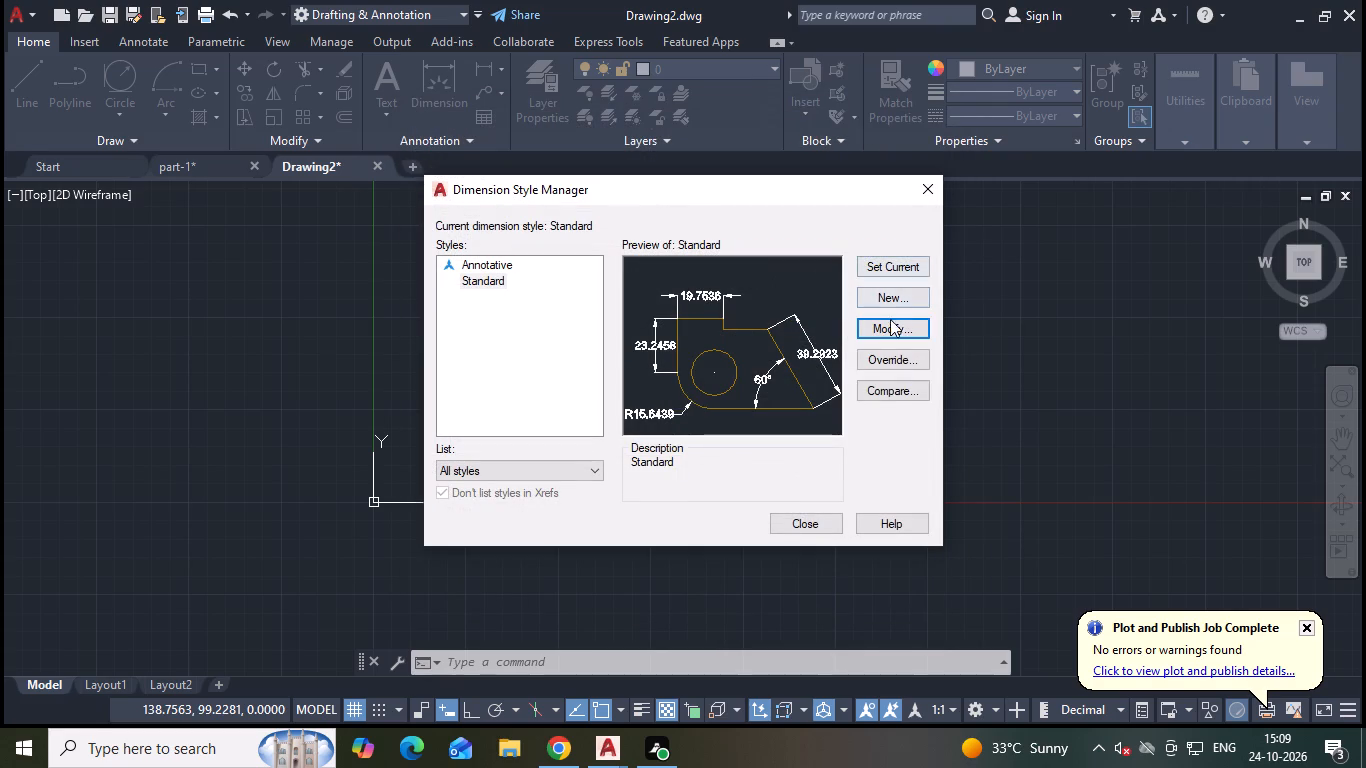
# Set the Standard dimension style's vertical text placement to Above and make the style current.
pyautogui.click(887, 326)
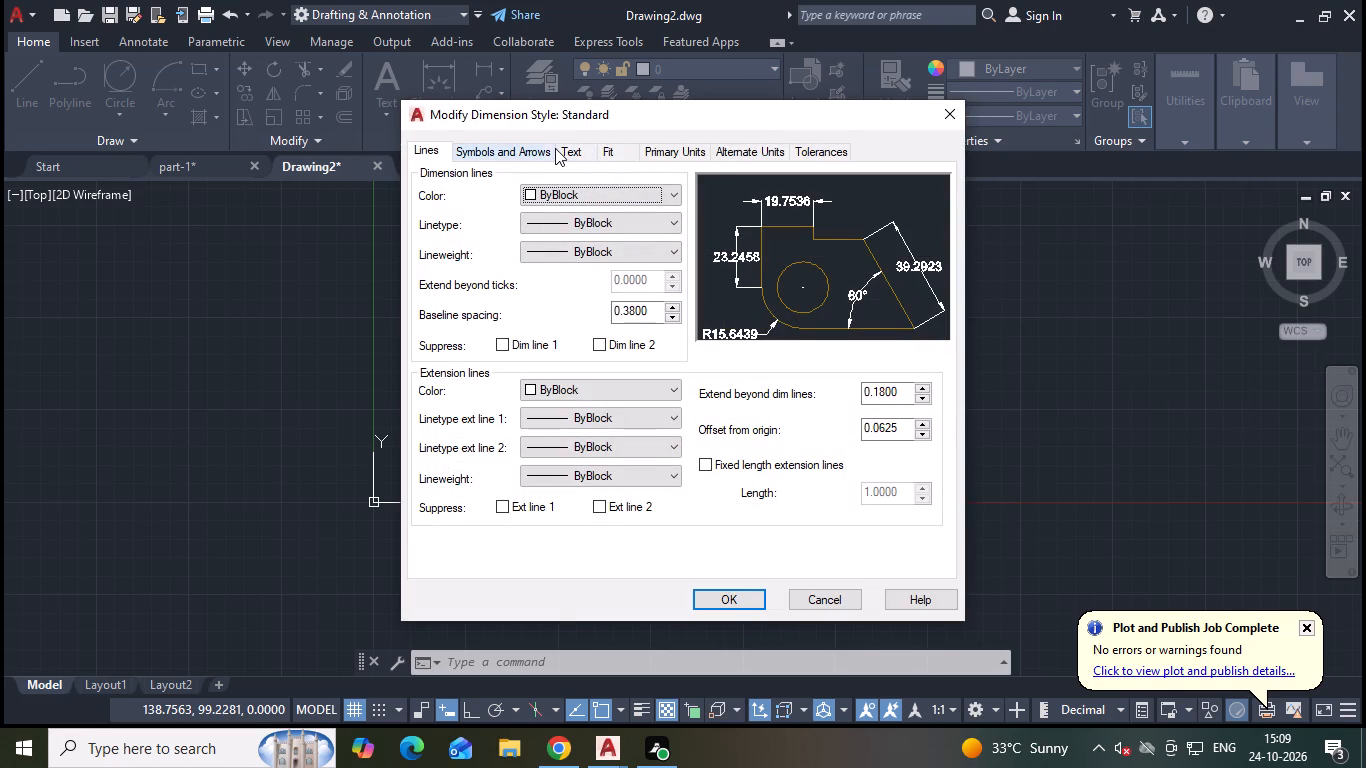
pyautogui.click(495, 153)
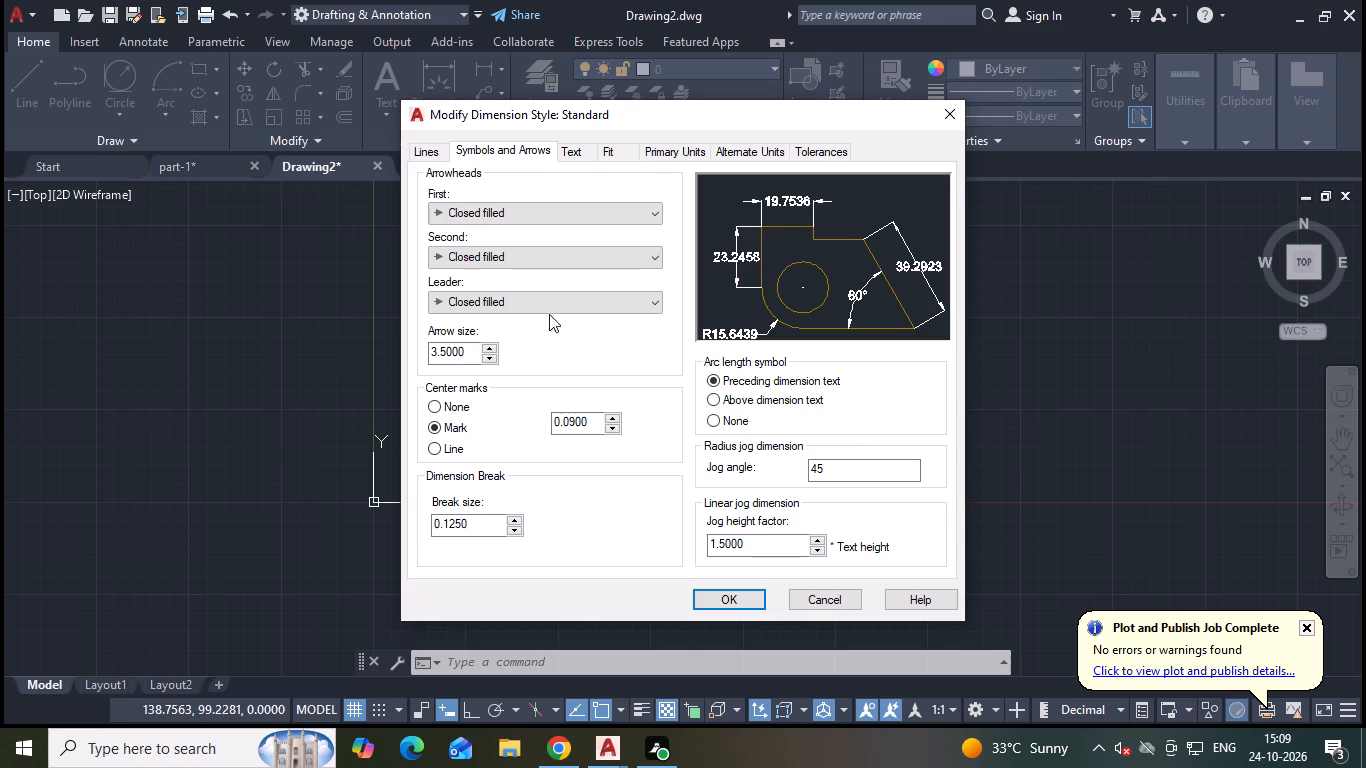
pyautogui.click(581, 147)
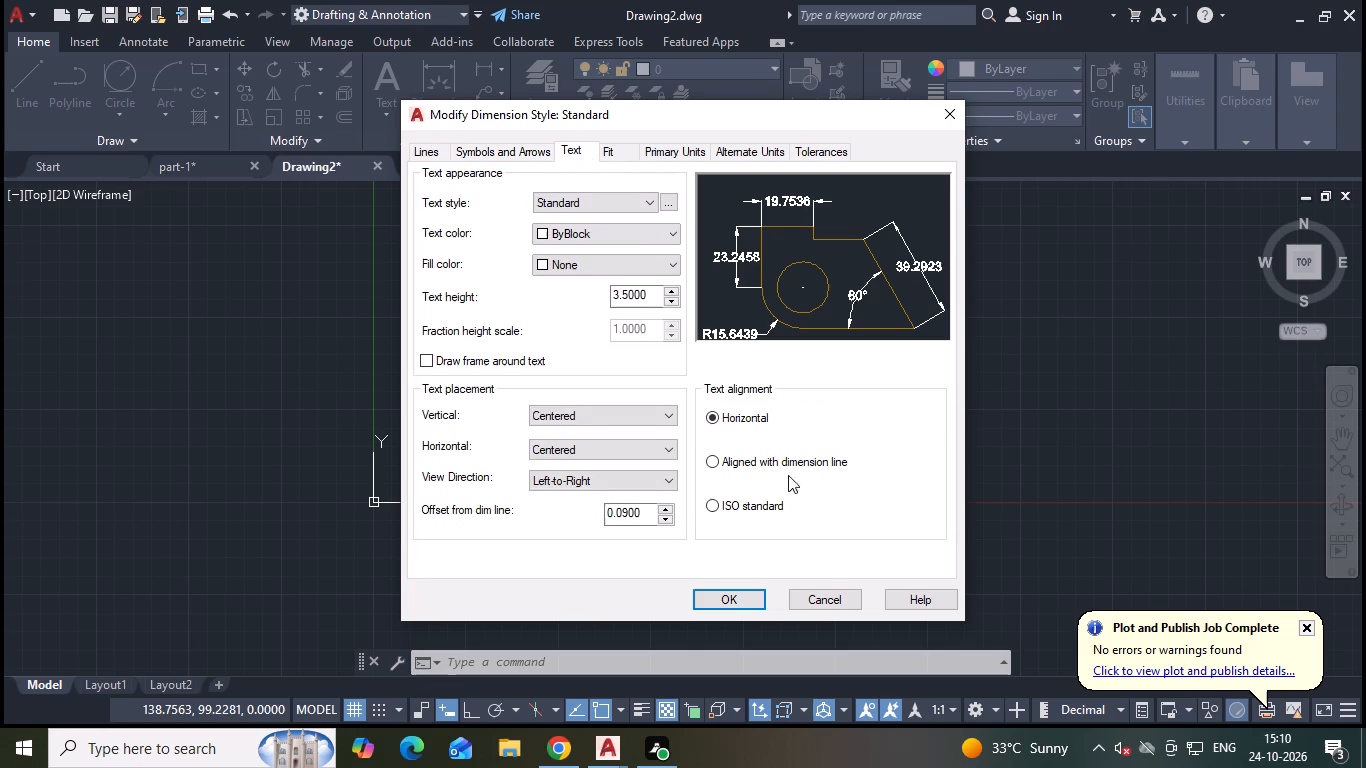
pyautogui.click(585, 405)
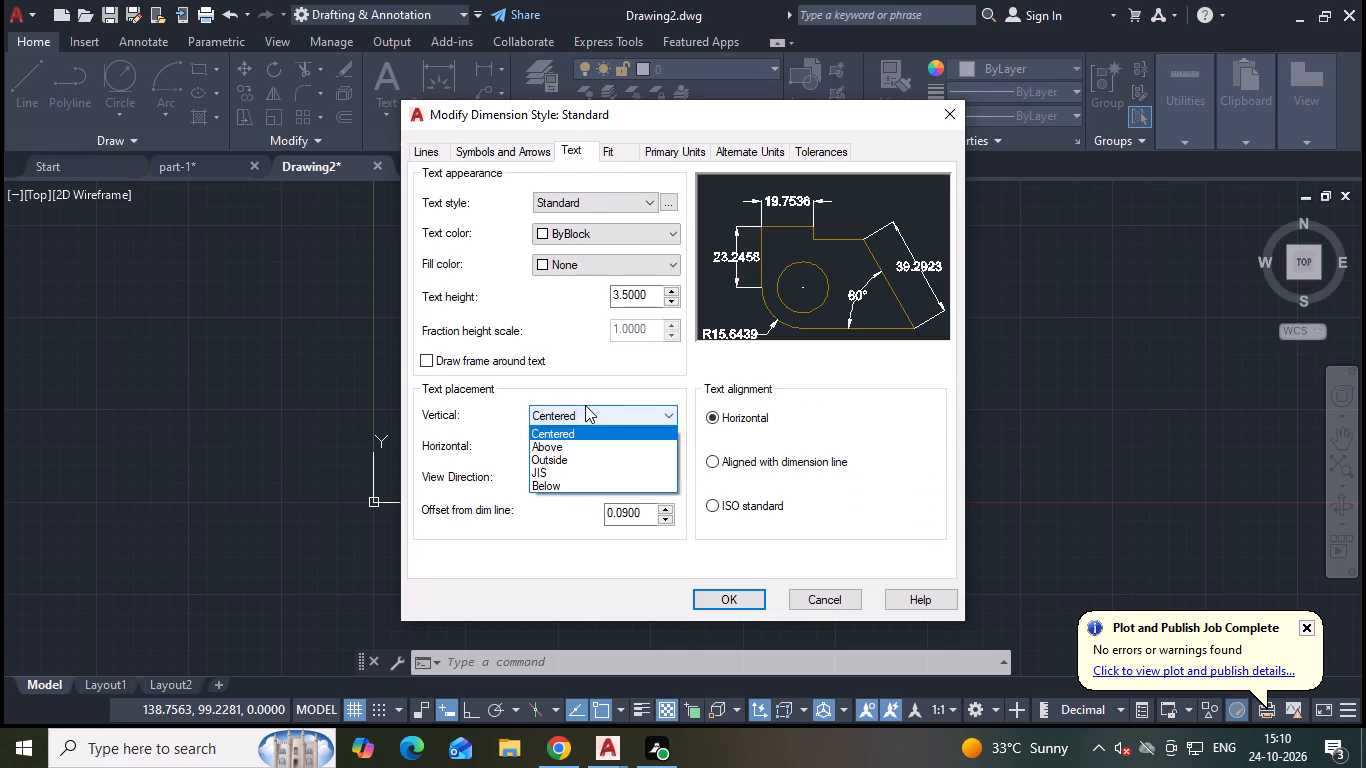
pyautogui.click(568, 444)
pyautogui.click(751, 600)
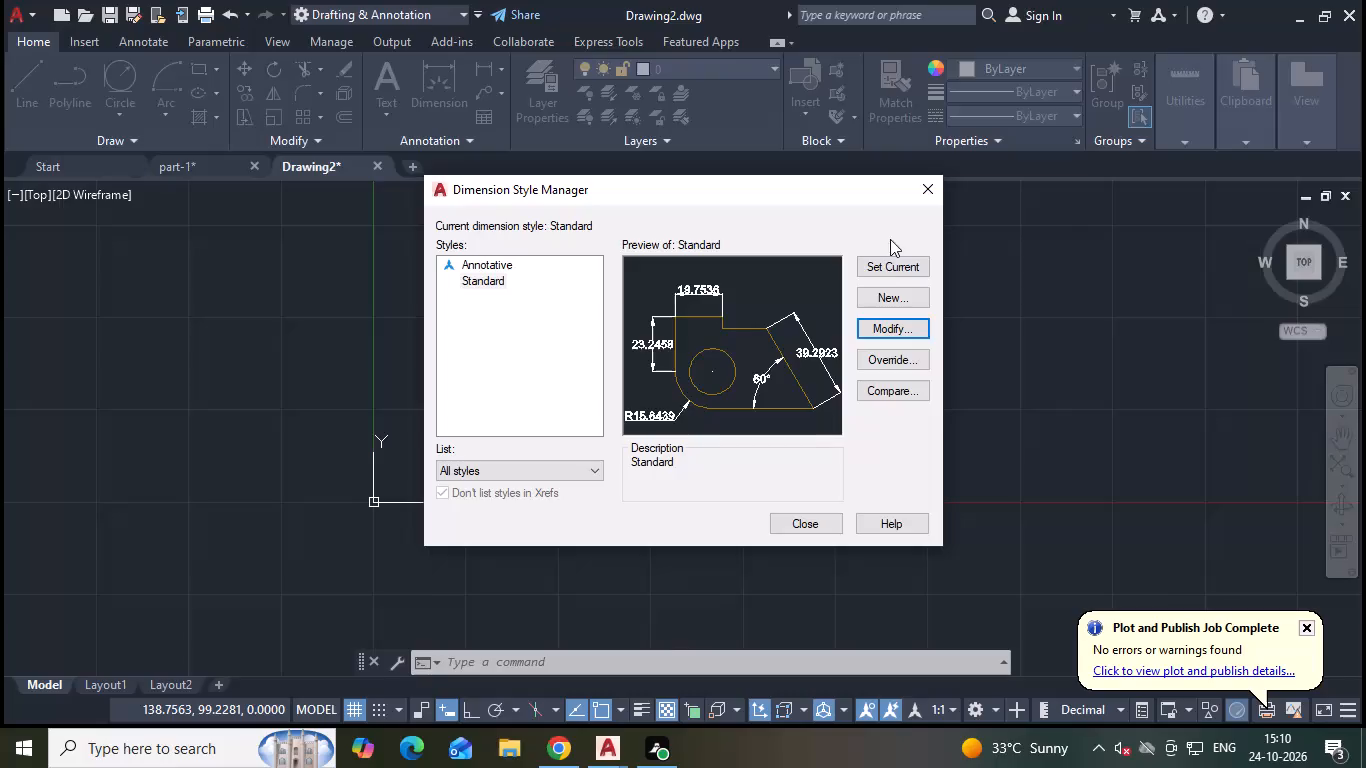
pyautogui.doubleClick(887, 268)
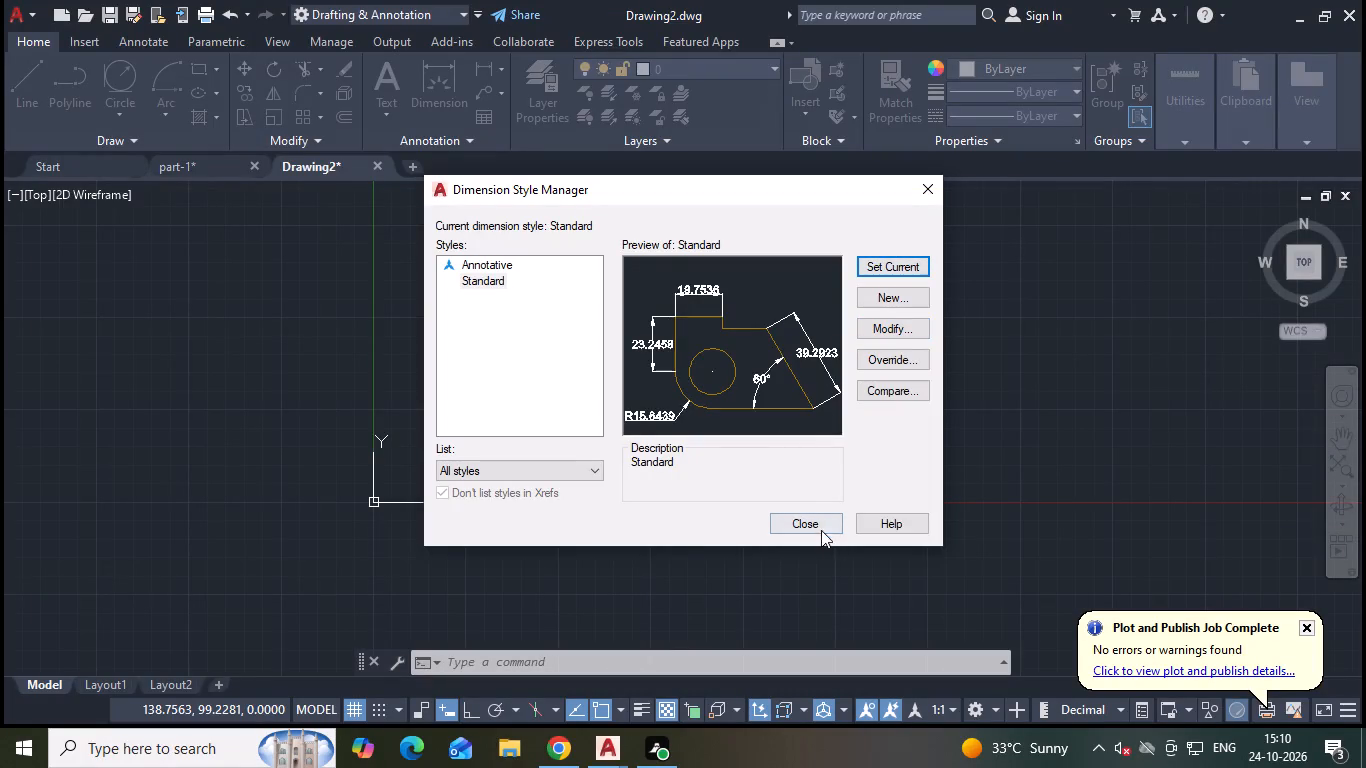
# Set the Standard dimension style's linear primary-unit precision to 0 decimal places and make the style current.
pyautogui.click(817, 526)
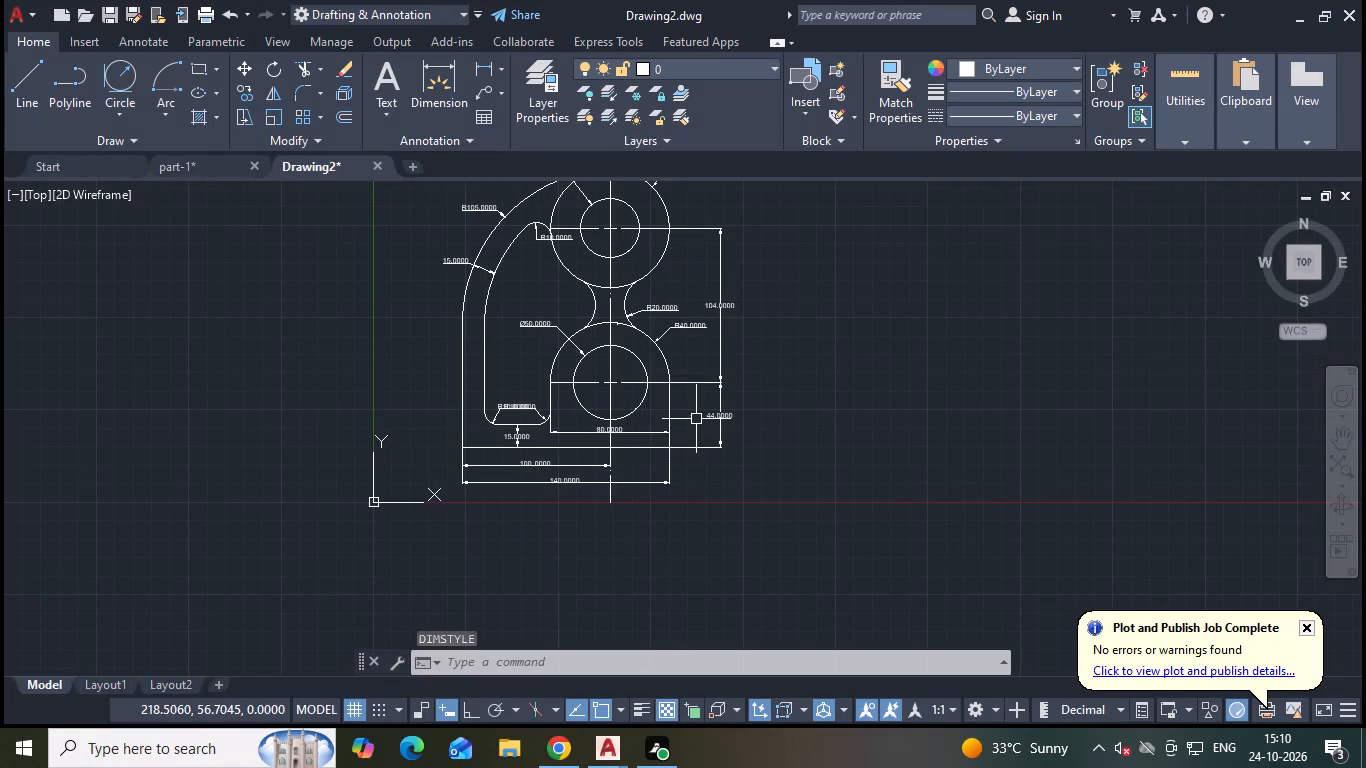
pyautogui.write('d')
pyautogui.press('space')
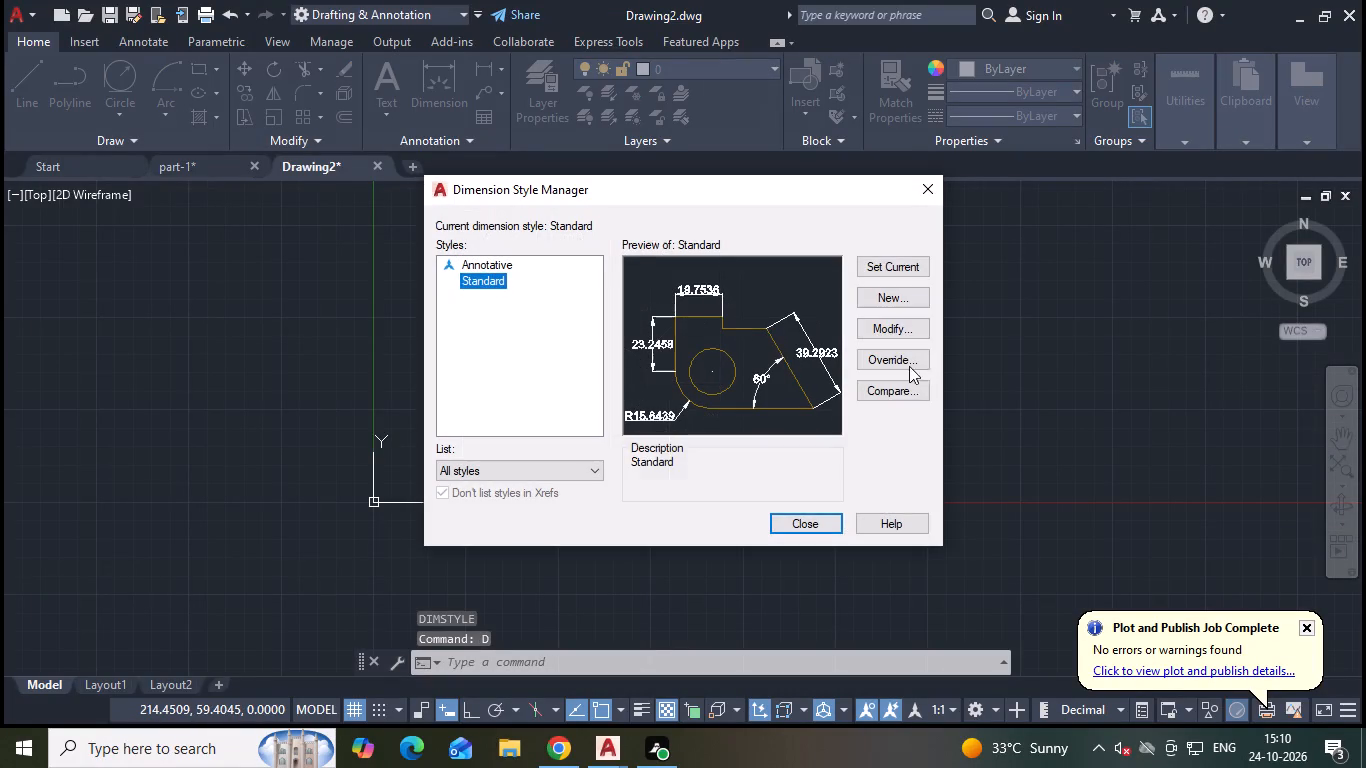
pyautogui.click(902, 336)
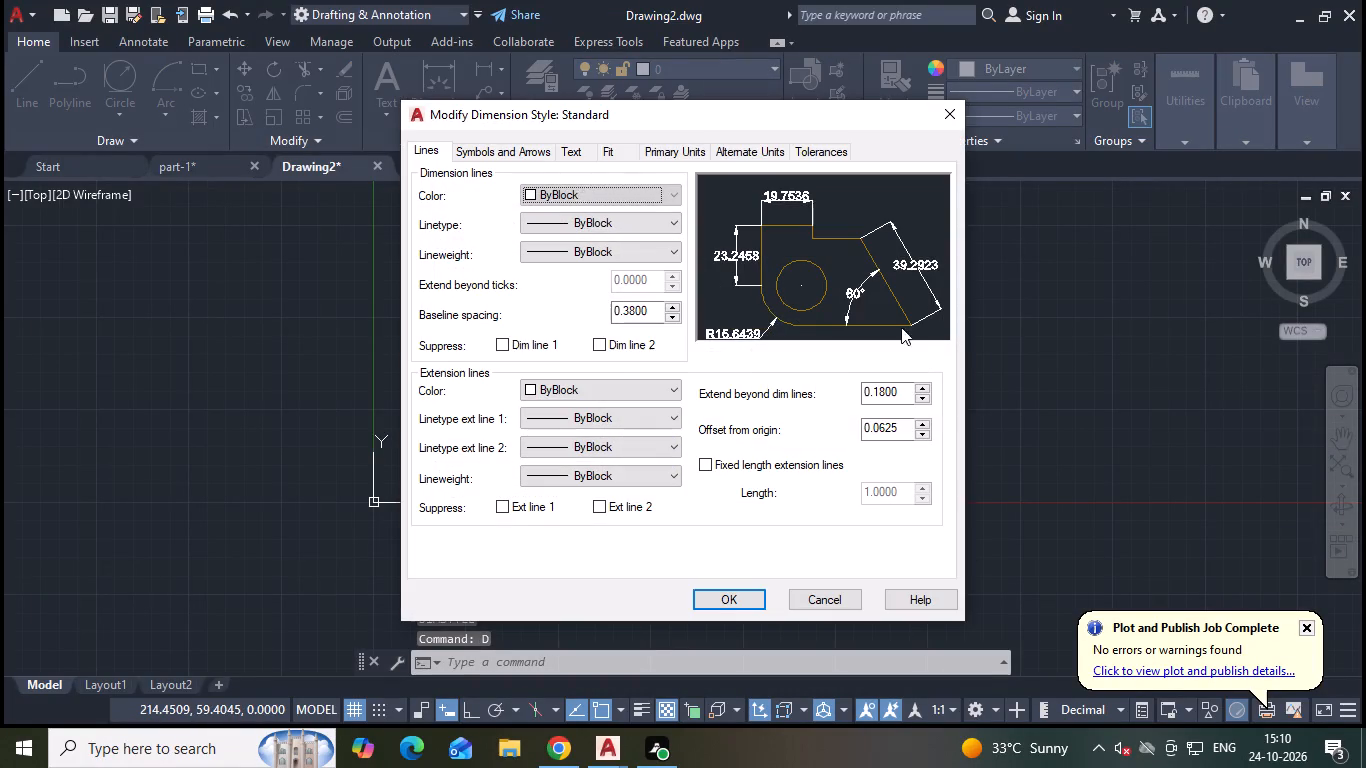
pyautogui.click(675, 154)
pyautogui.click(563, 216)
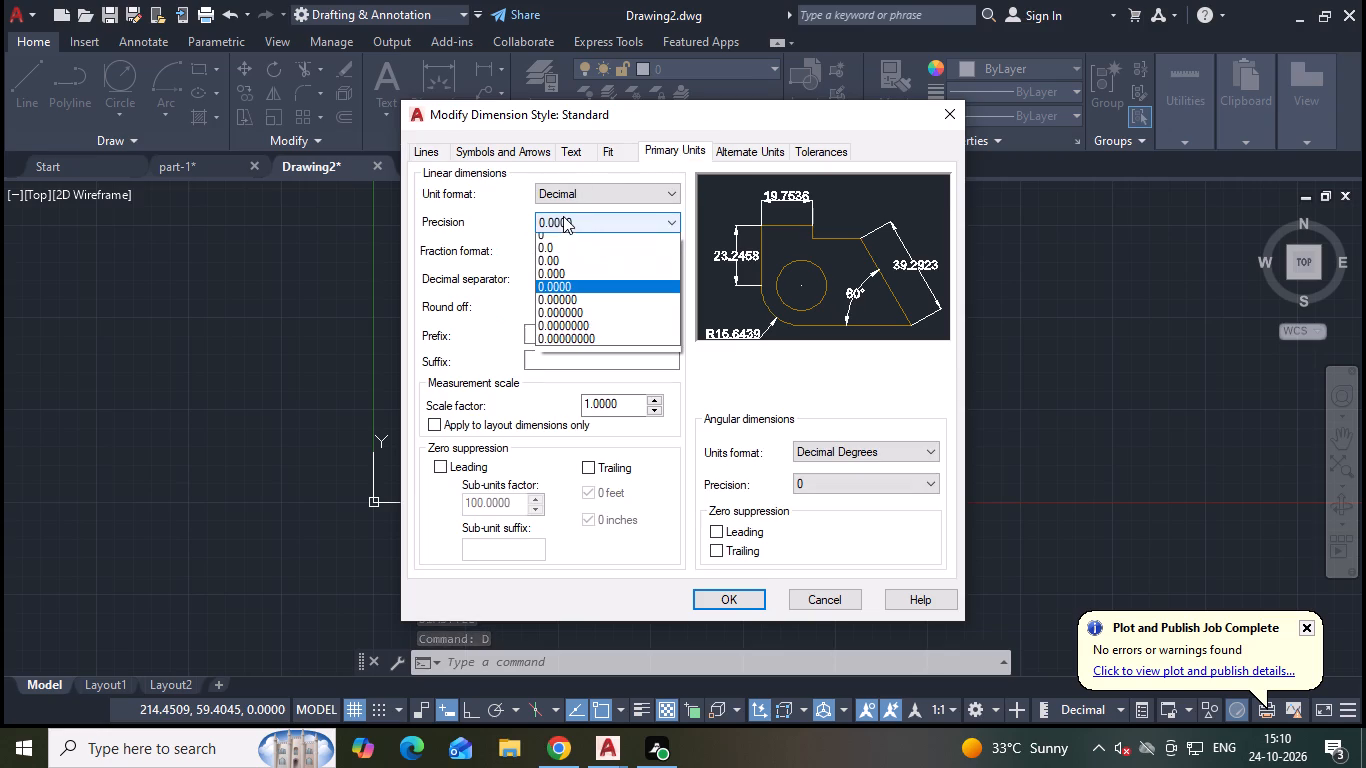
pyautogui.click(560, 232)
pyautogui.click(576, 215)
pyautogui.click(565, 238)
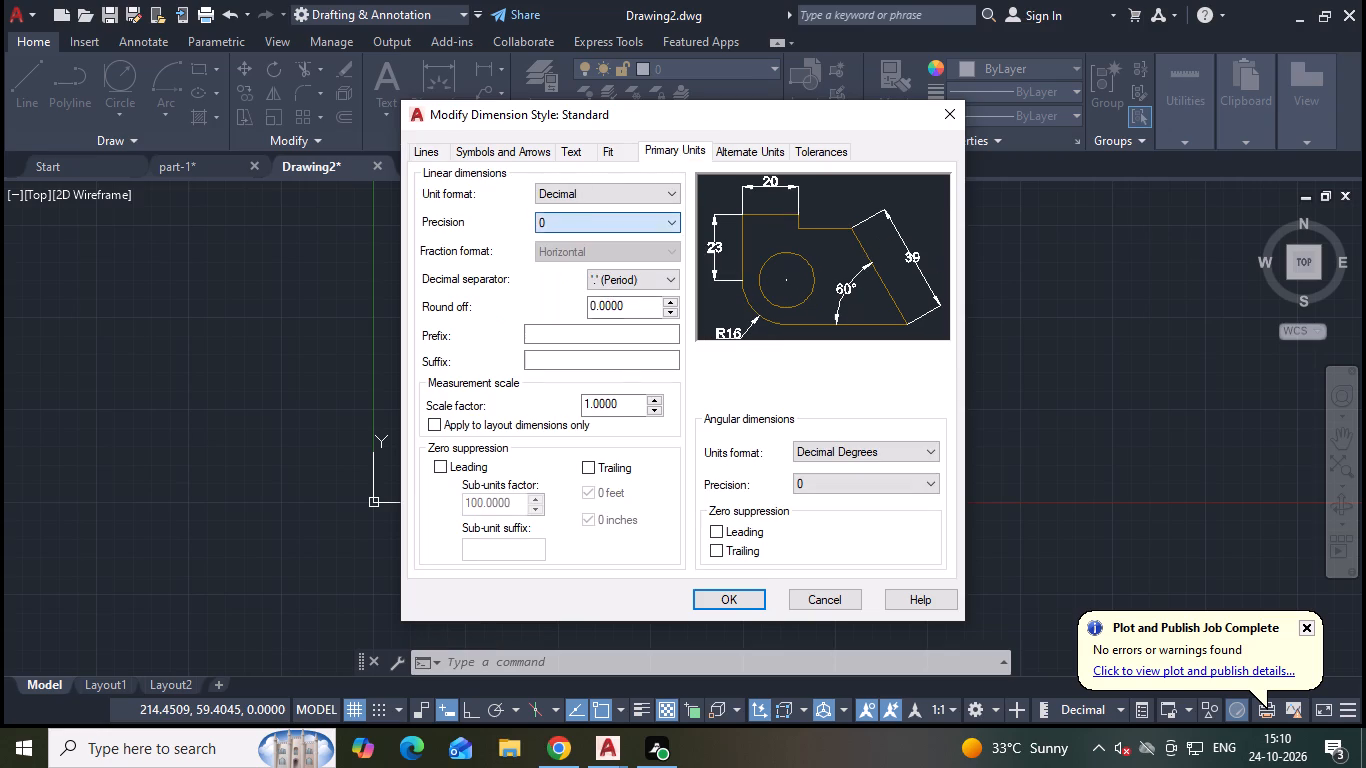
pyautogui.click(743, 595)
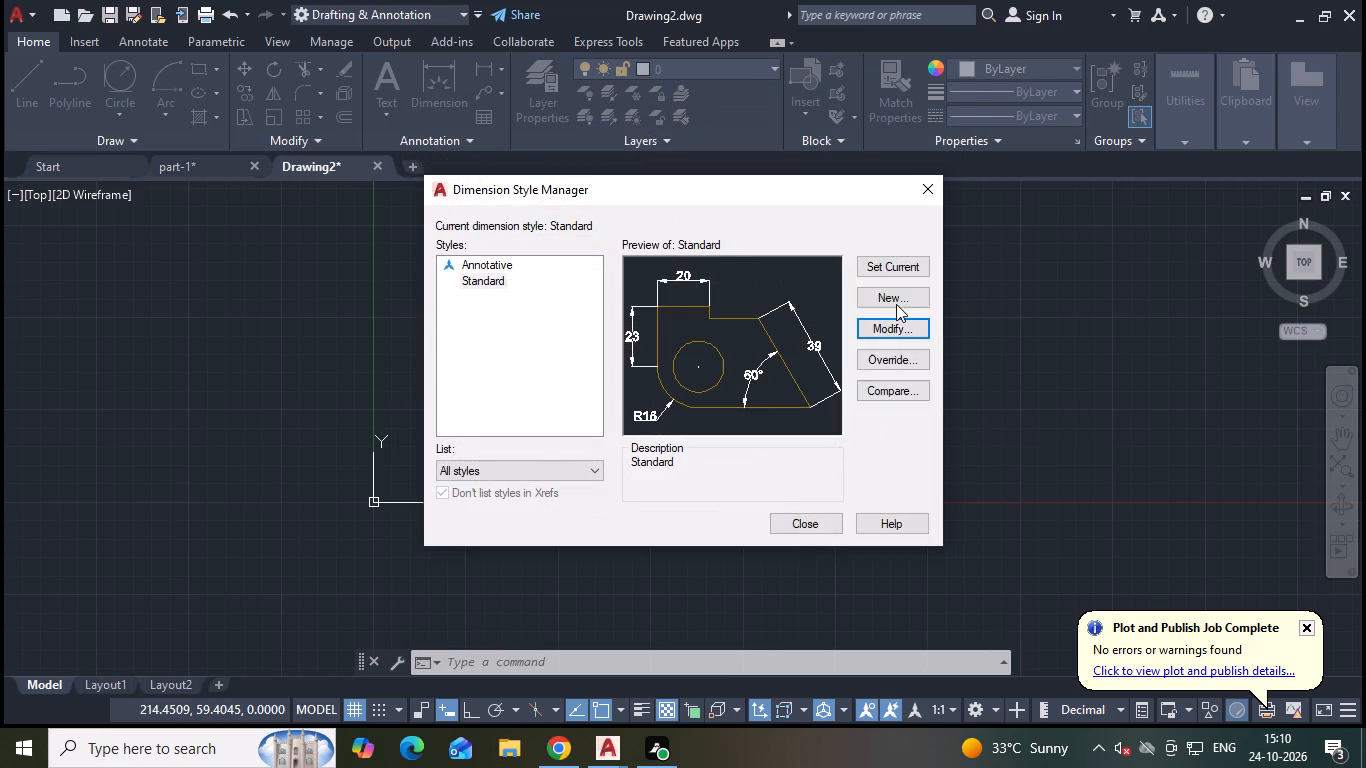
pyautogui.doubleClick(887, 270)
pyautogui.click(814, 530)
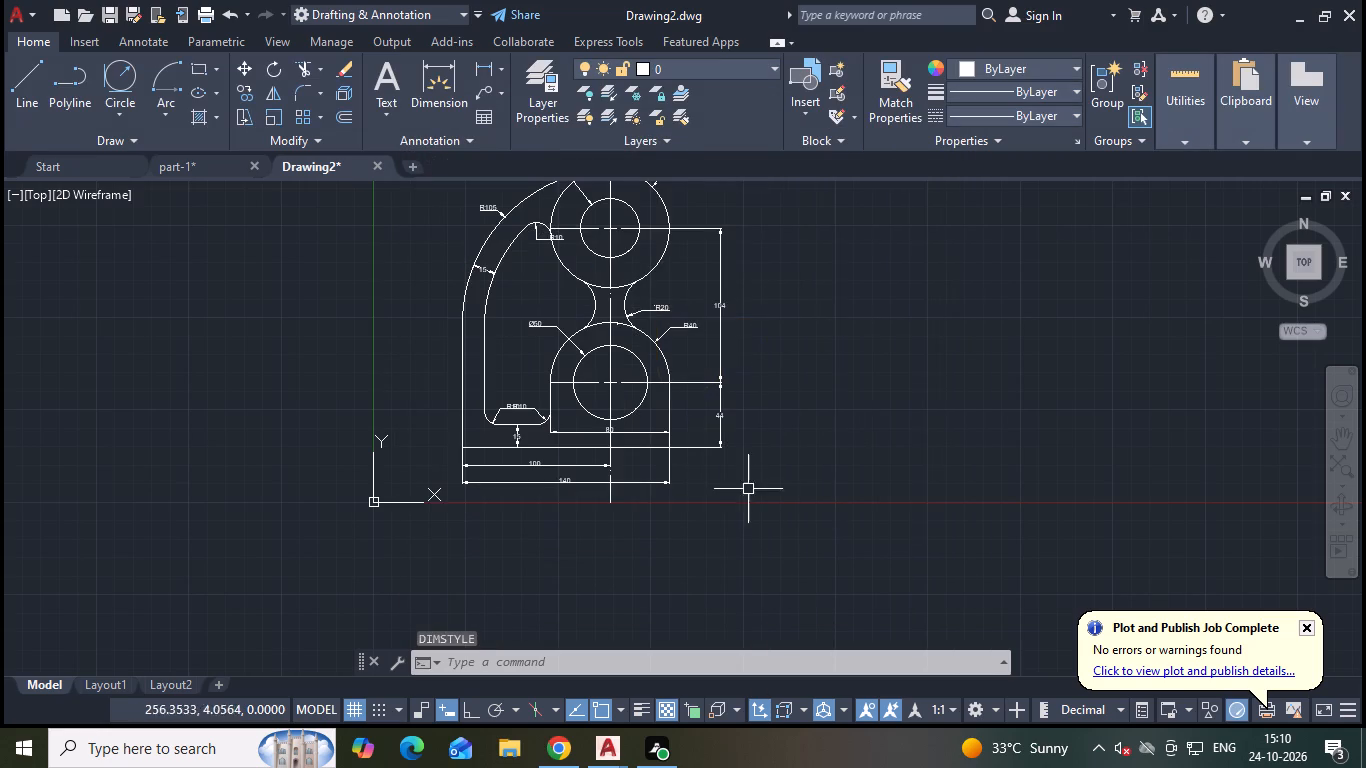
# Save the new drawing as part-2 in the udith folder on the Desktop.
pyautogui.scroll(1, 644, 372)
pyautogui.moveTo(644, 372); pyautogui.dragTo(611, 486, button='middle')
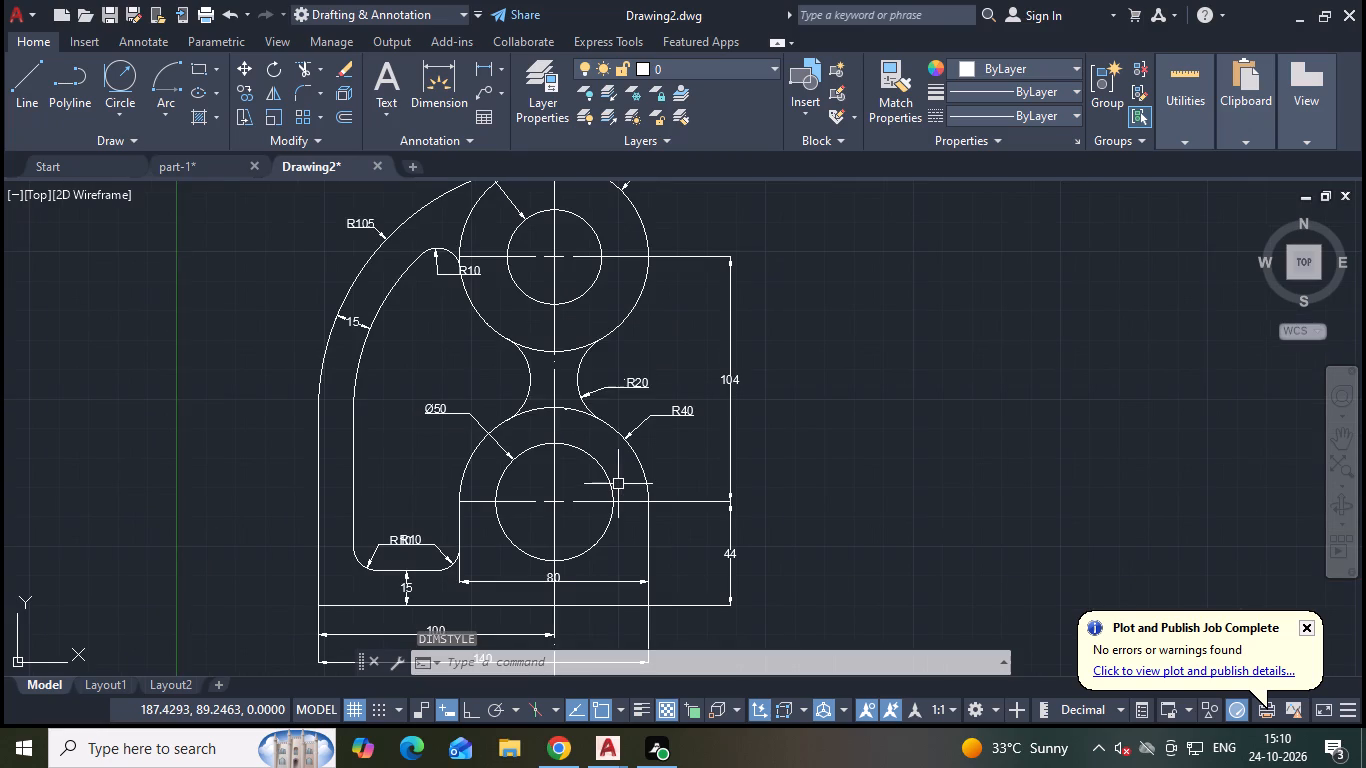
pyautogui.hotkey('ctrl', 's')
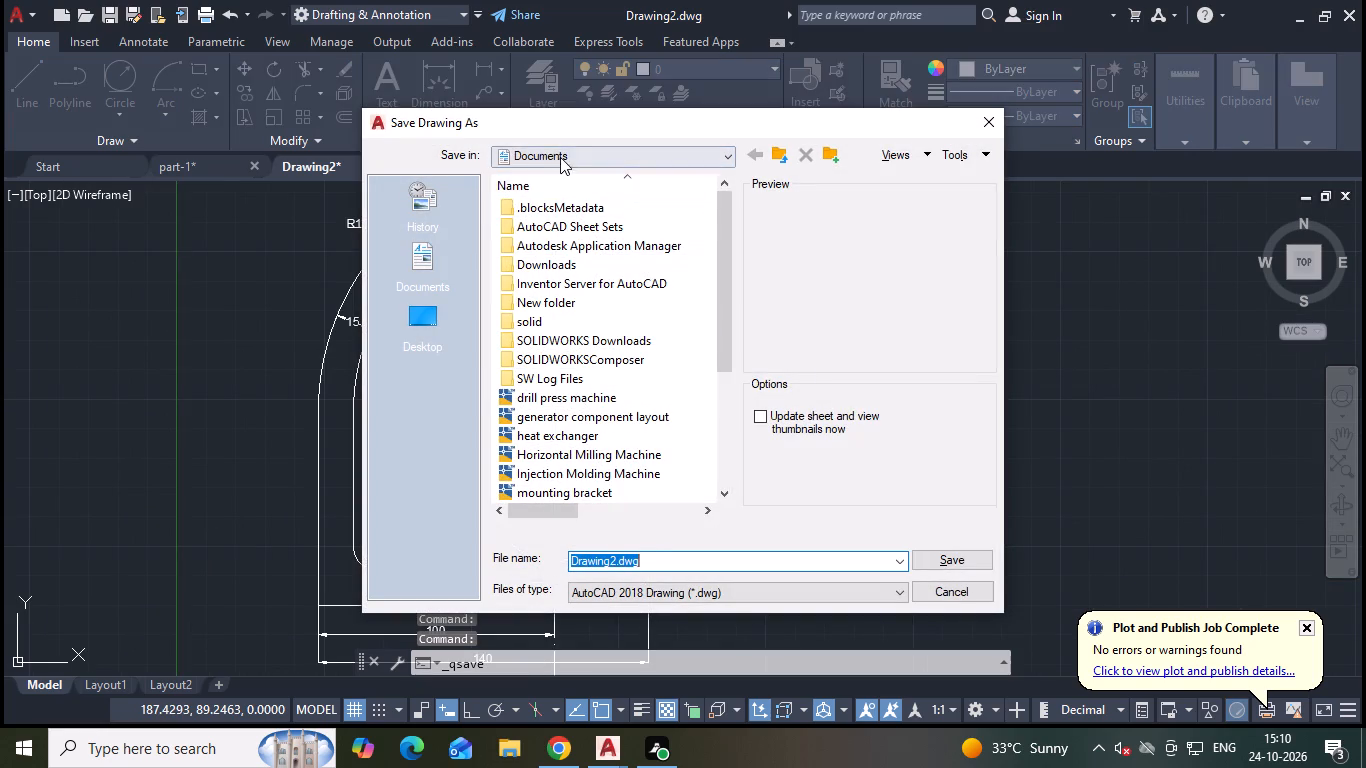
pyautogui.click(560, 157)
pyautogui.click(575, 210)
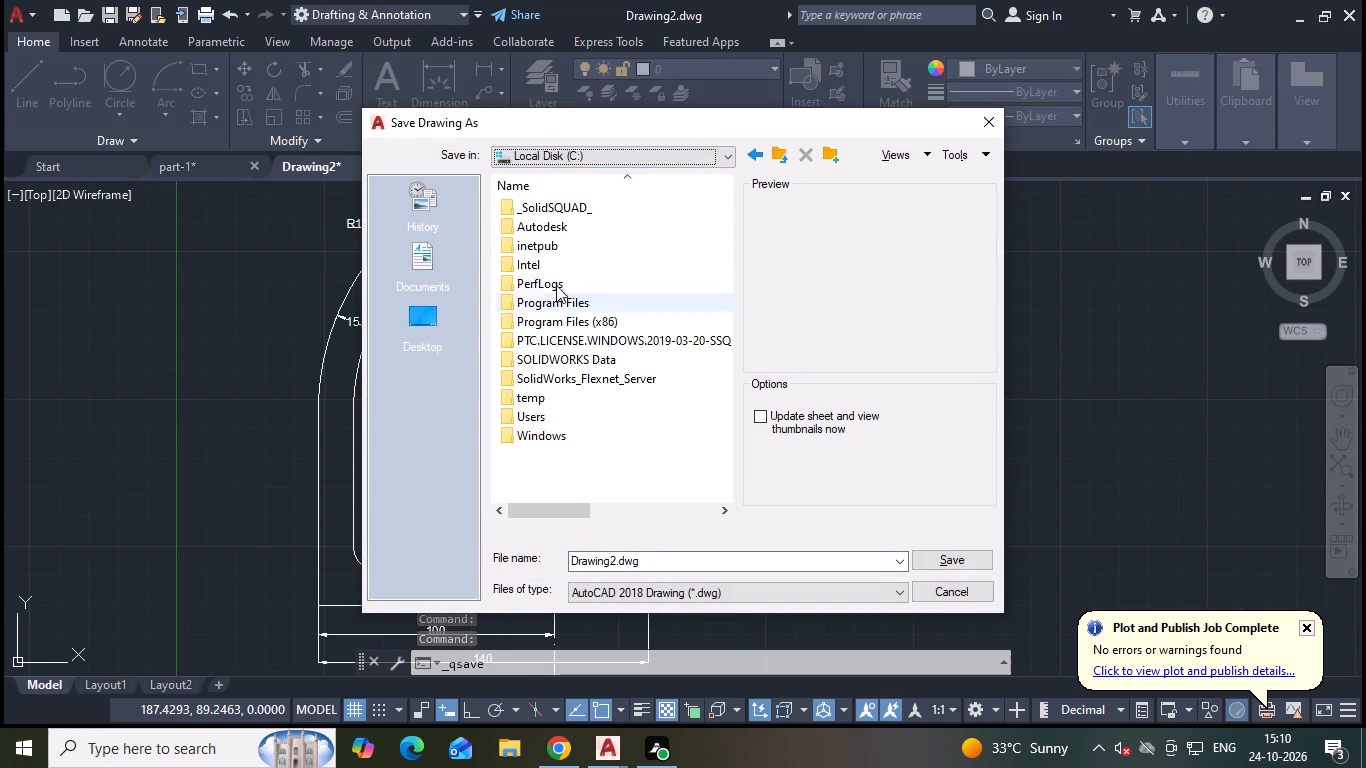
pyautogui.click(547, 156)
pyautogui.click(553, 172)
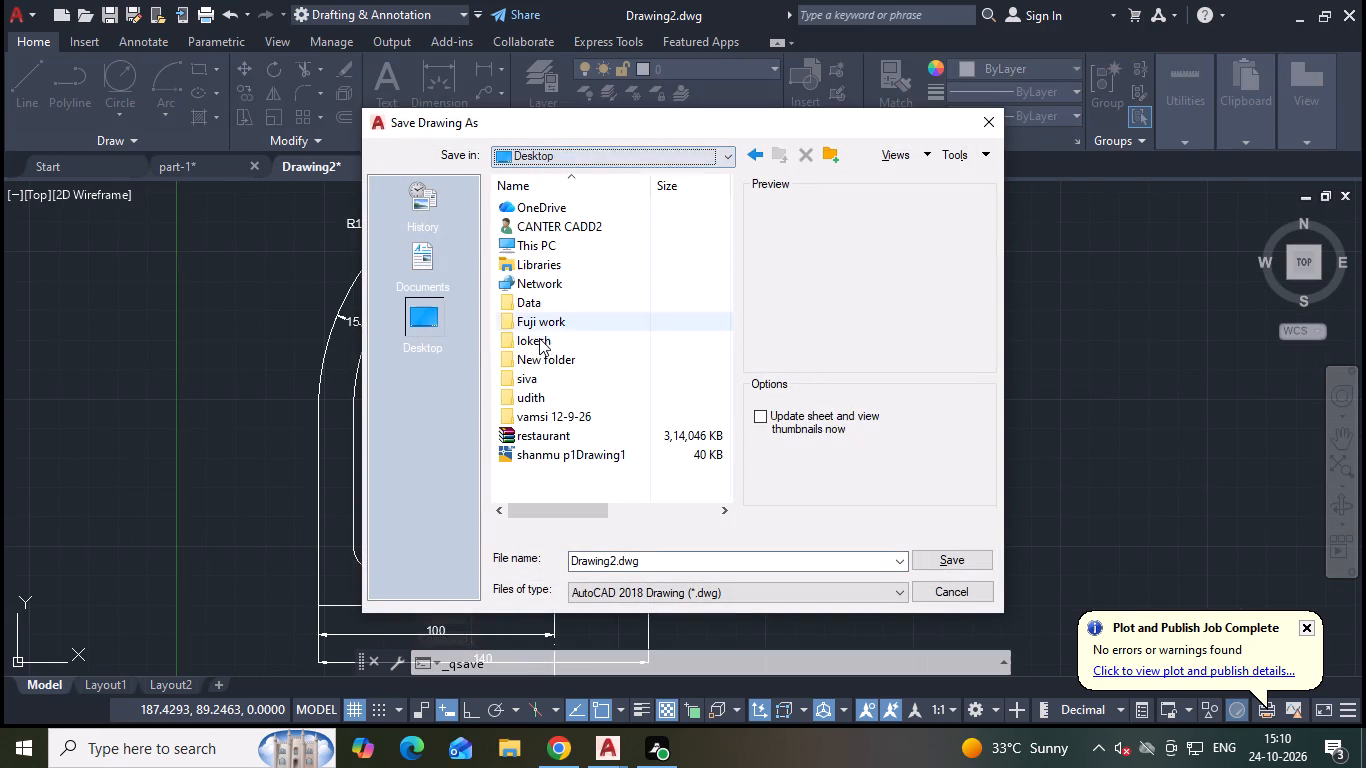
pyautogui.tripleClick(545, 391)
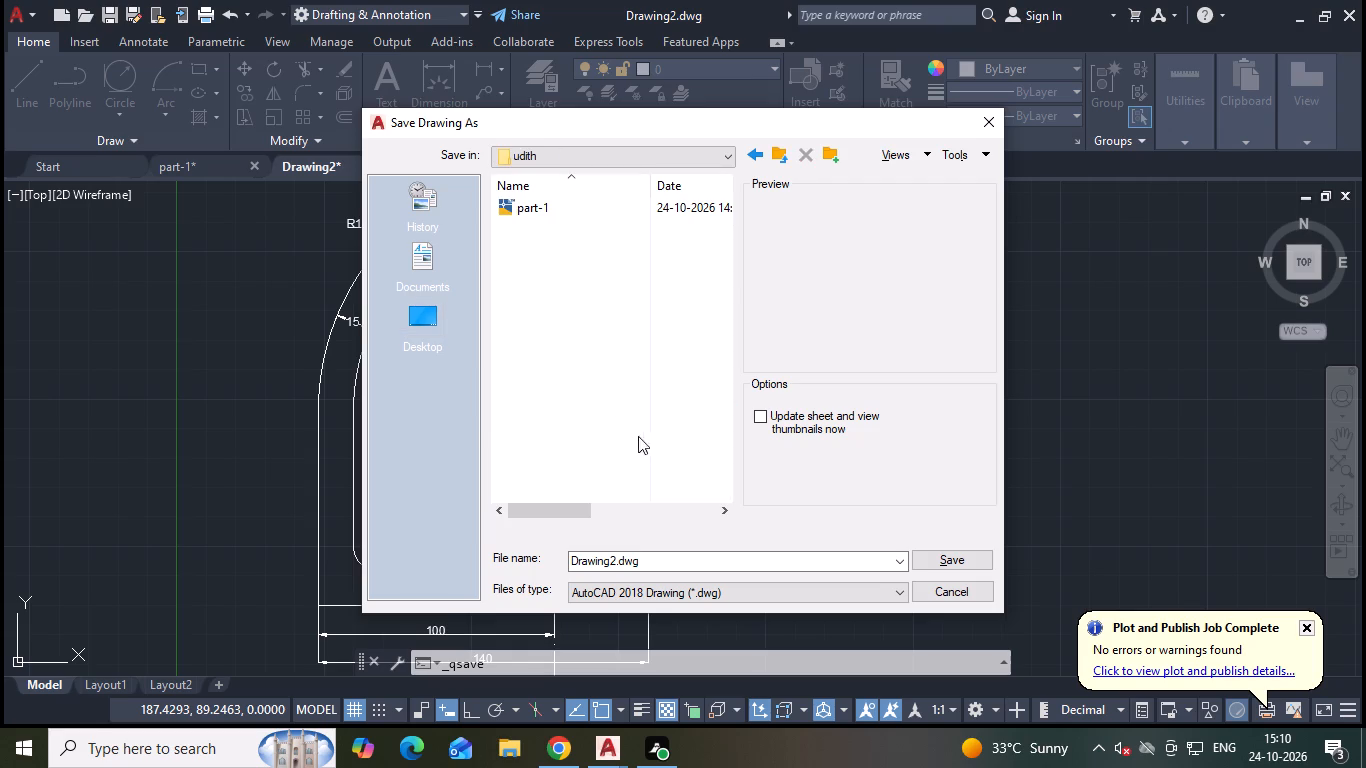
pyautogui.moveTo(653, 565); pyautogui.dragTo(604, 572)
pyautogui.press('BackSpace')
pyautogui.write('part')
pyautogui.write('-2')
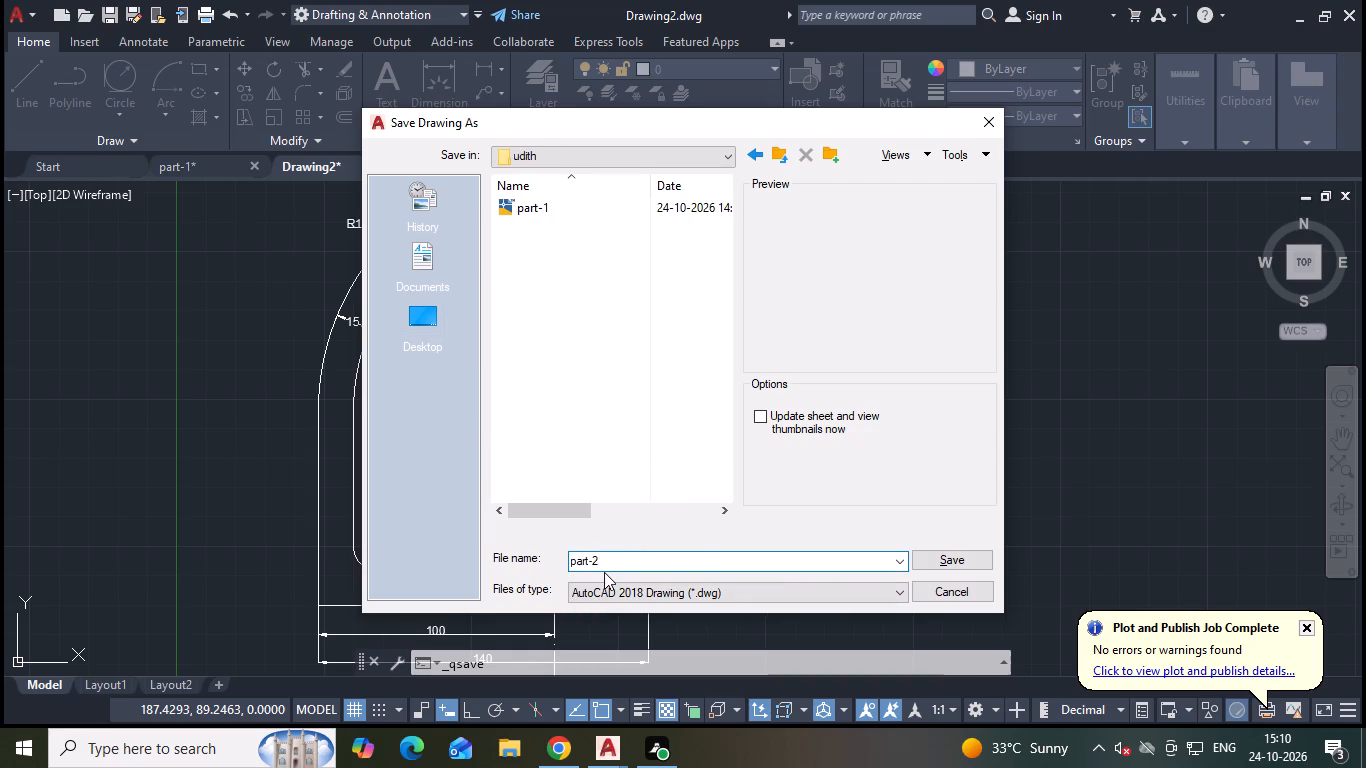
pyautogui.click(966, 566)
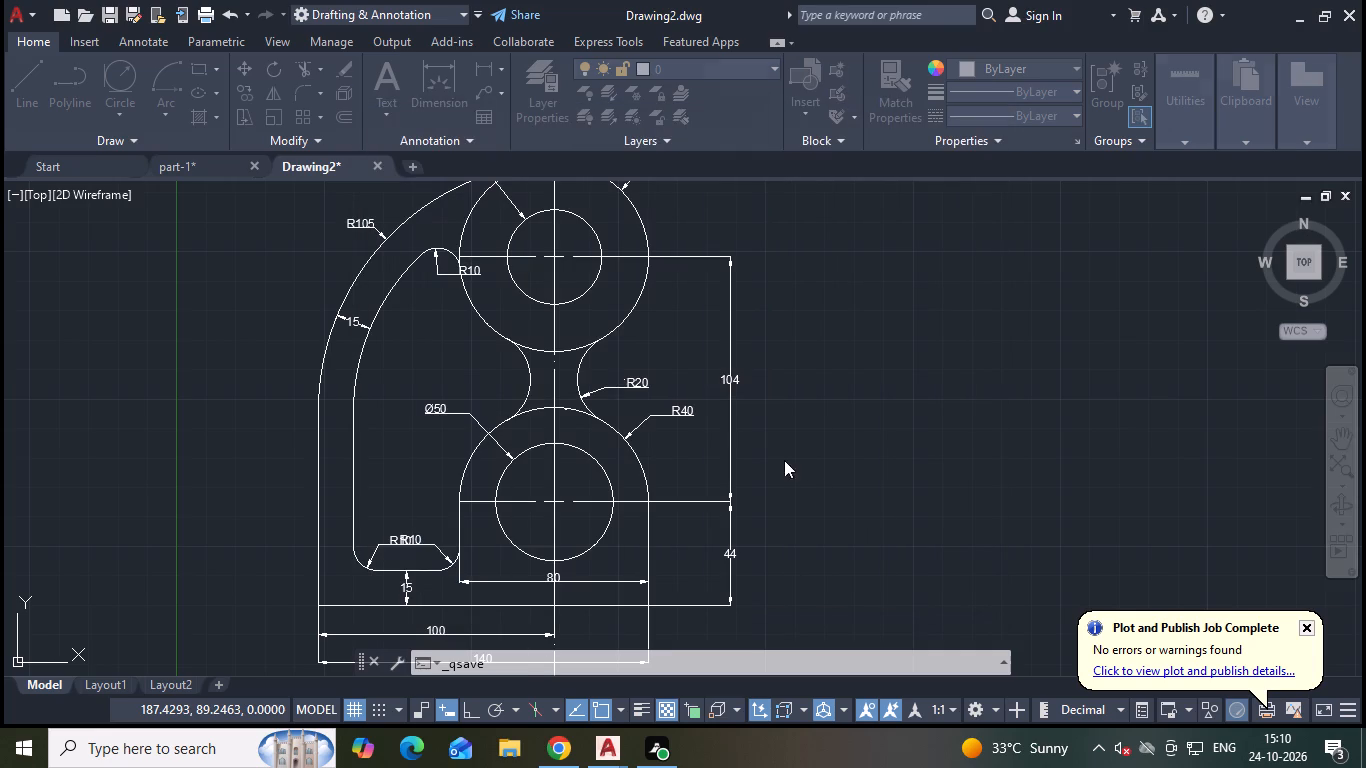
# Set up a plot with DWG To PDF.pc3, centred on the paper, using a window around the whole dimensioned part.
pyautogui.scroll(-1, 772, 443)
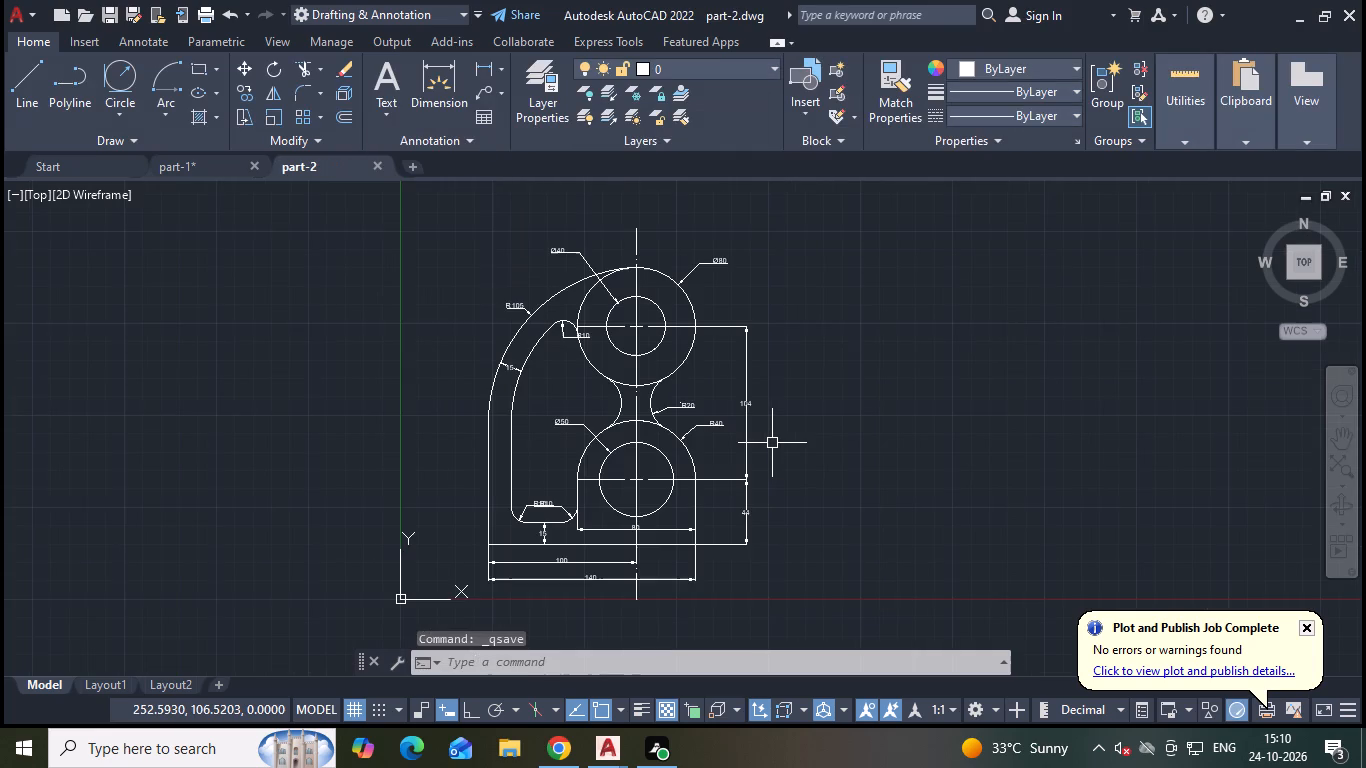
pyautogui.hotkey('ctrl', 'p')
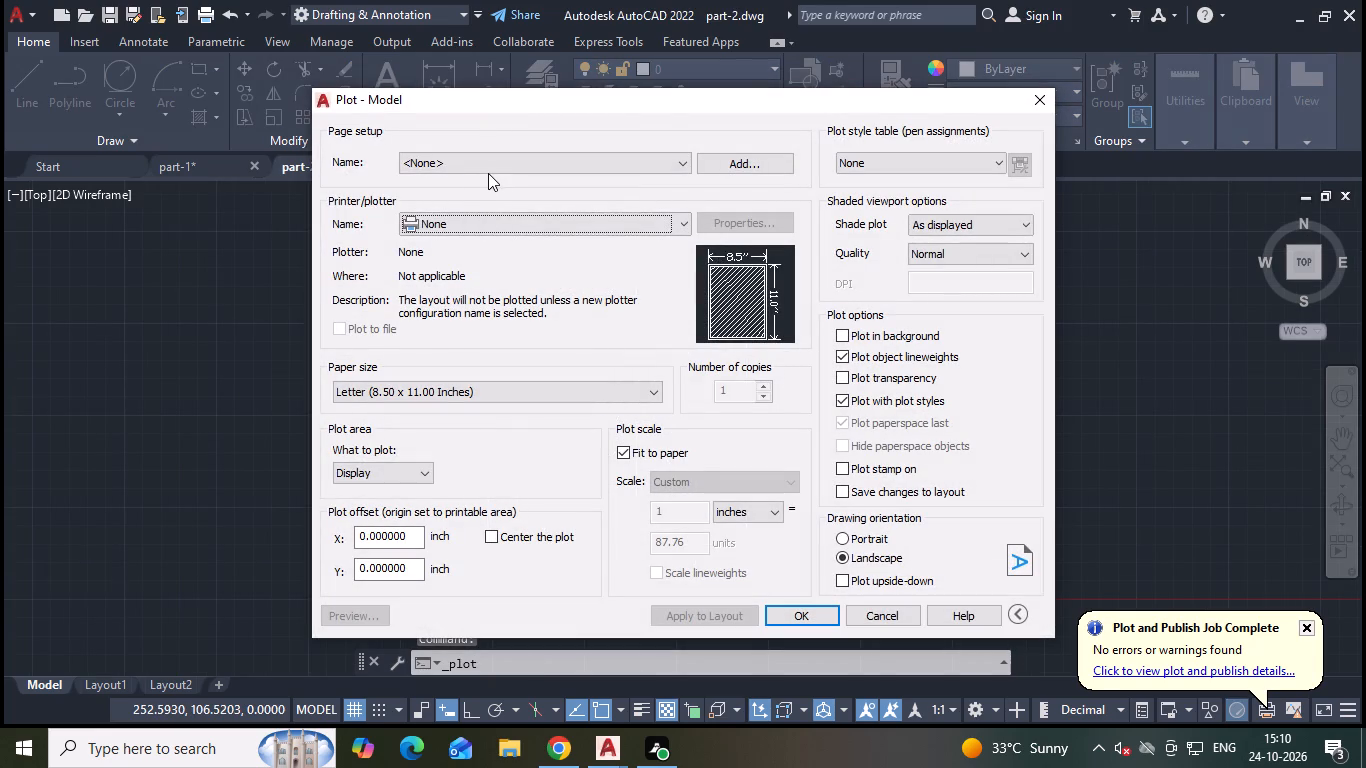
pyautogui.click(503, 224)
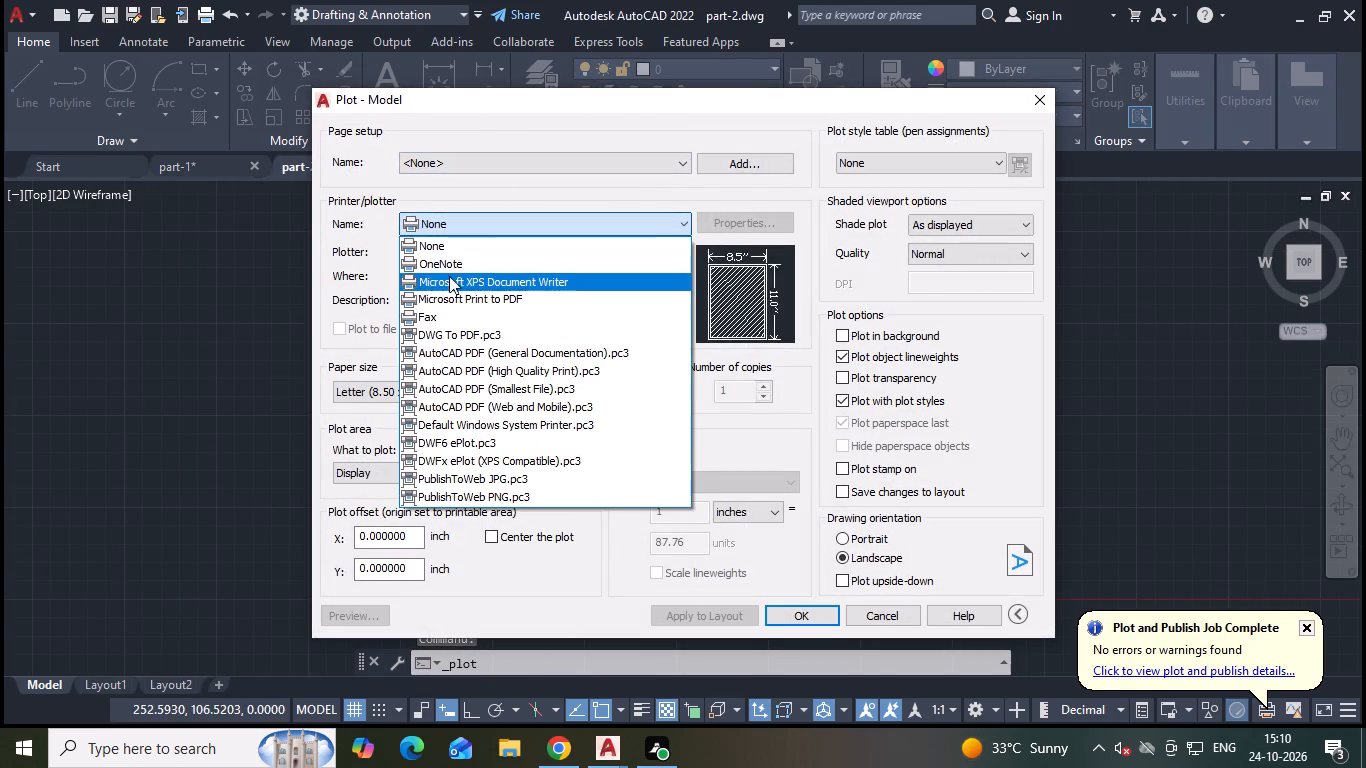
pyautogui.click(460, 332)
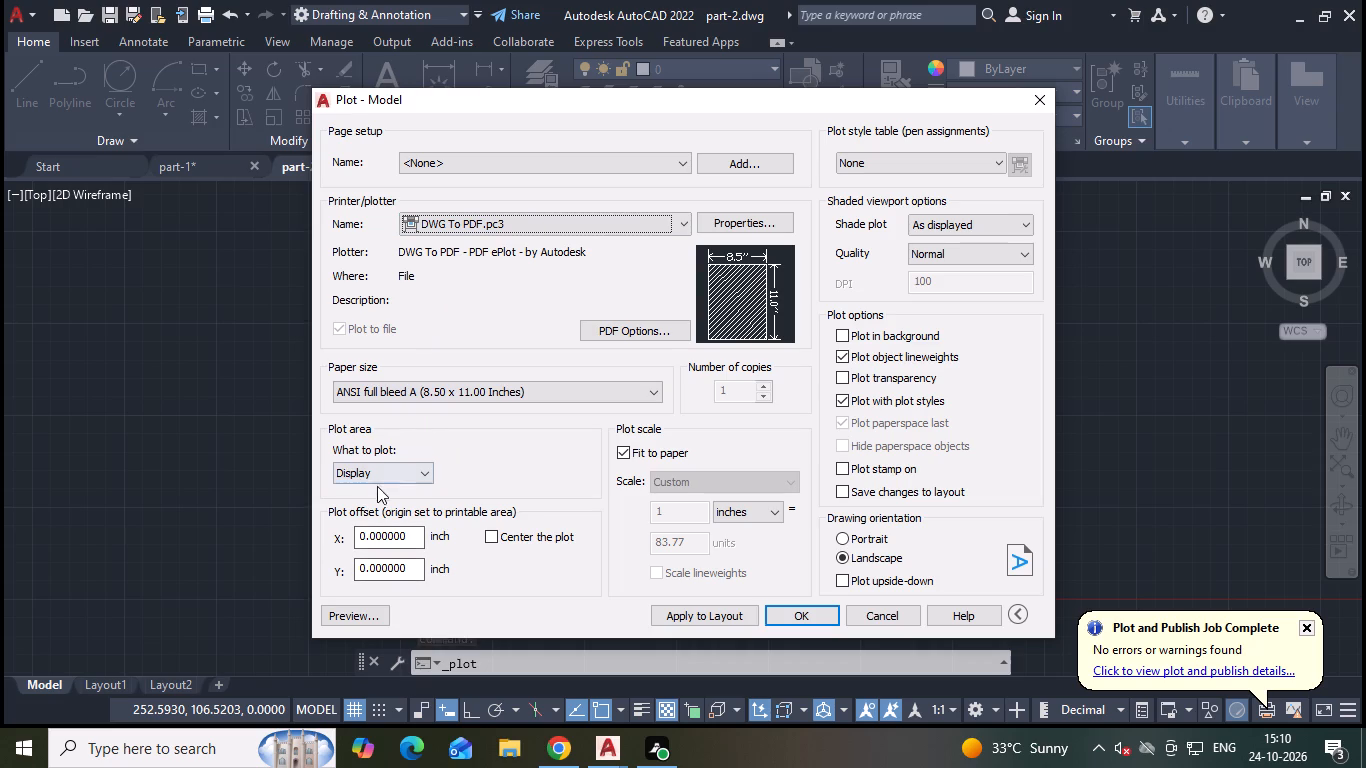
pyautogui.click(494, 537)
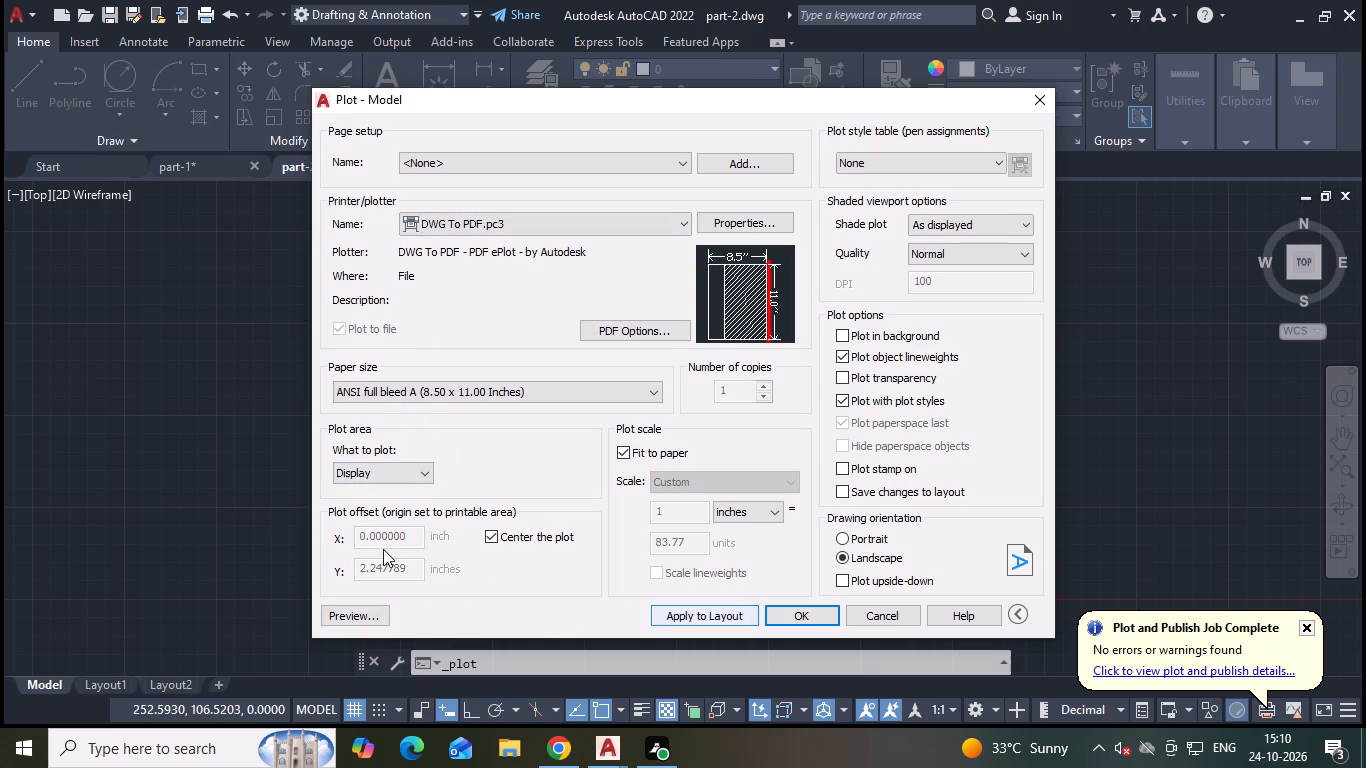
pyautogui.click(352, 477)
pyautogui.click(364, 535)
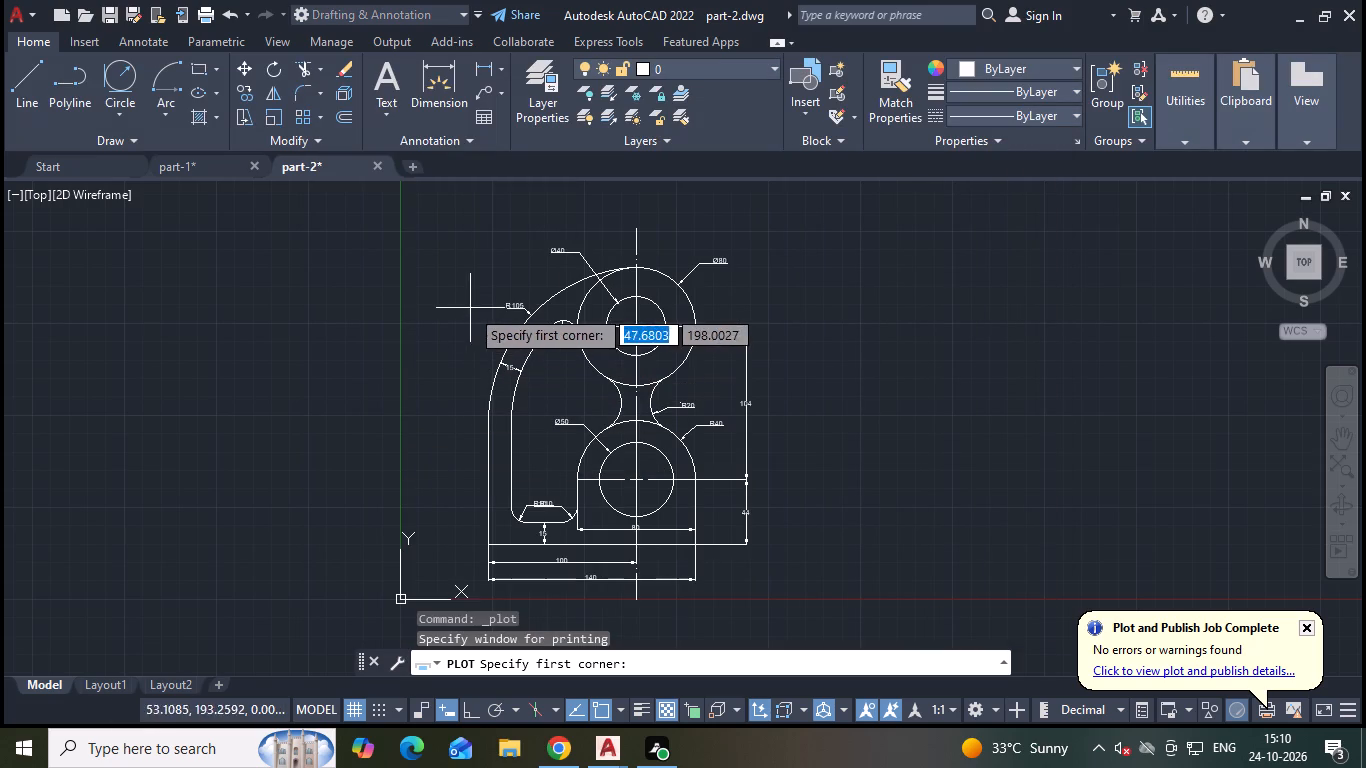
pyautogui.click(435, 212)
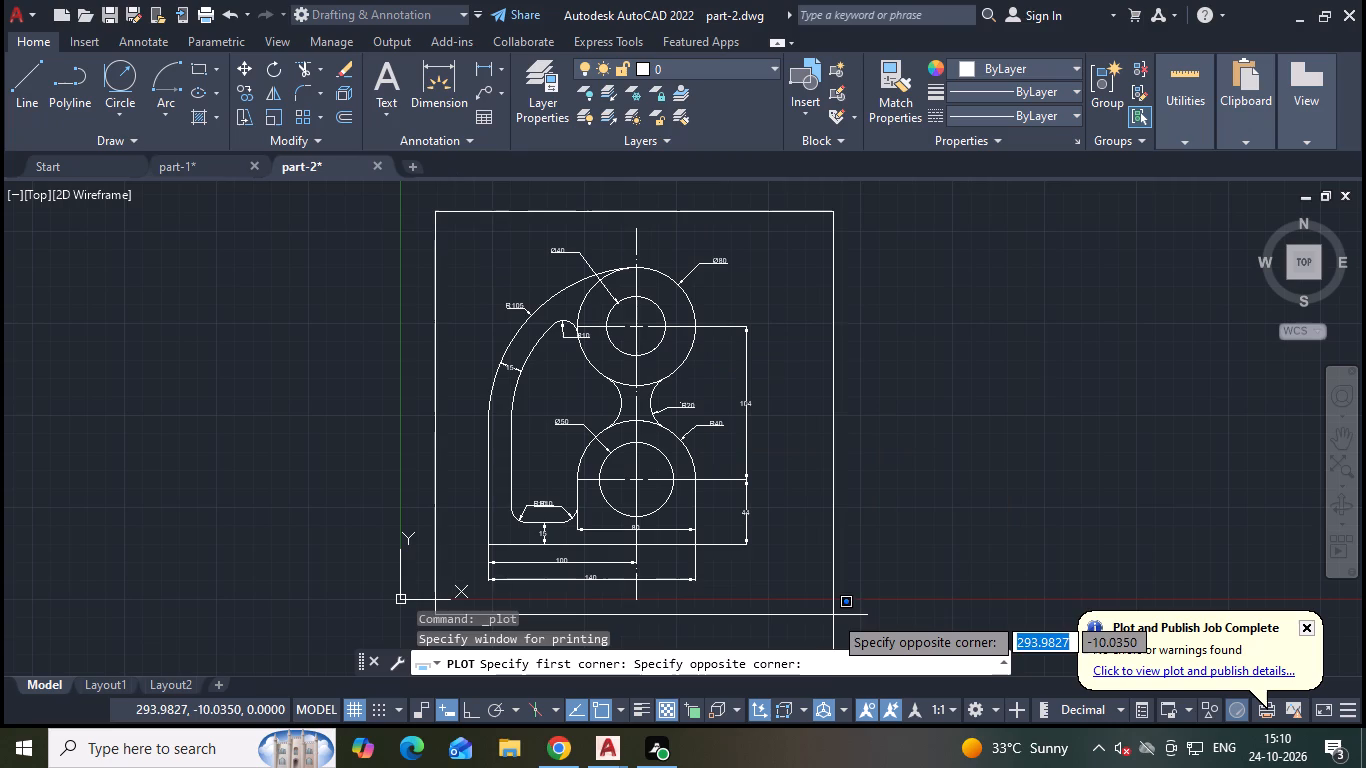
pyautogui.click(803, 626)
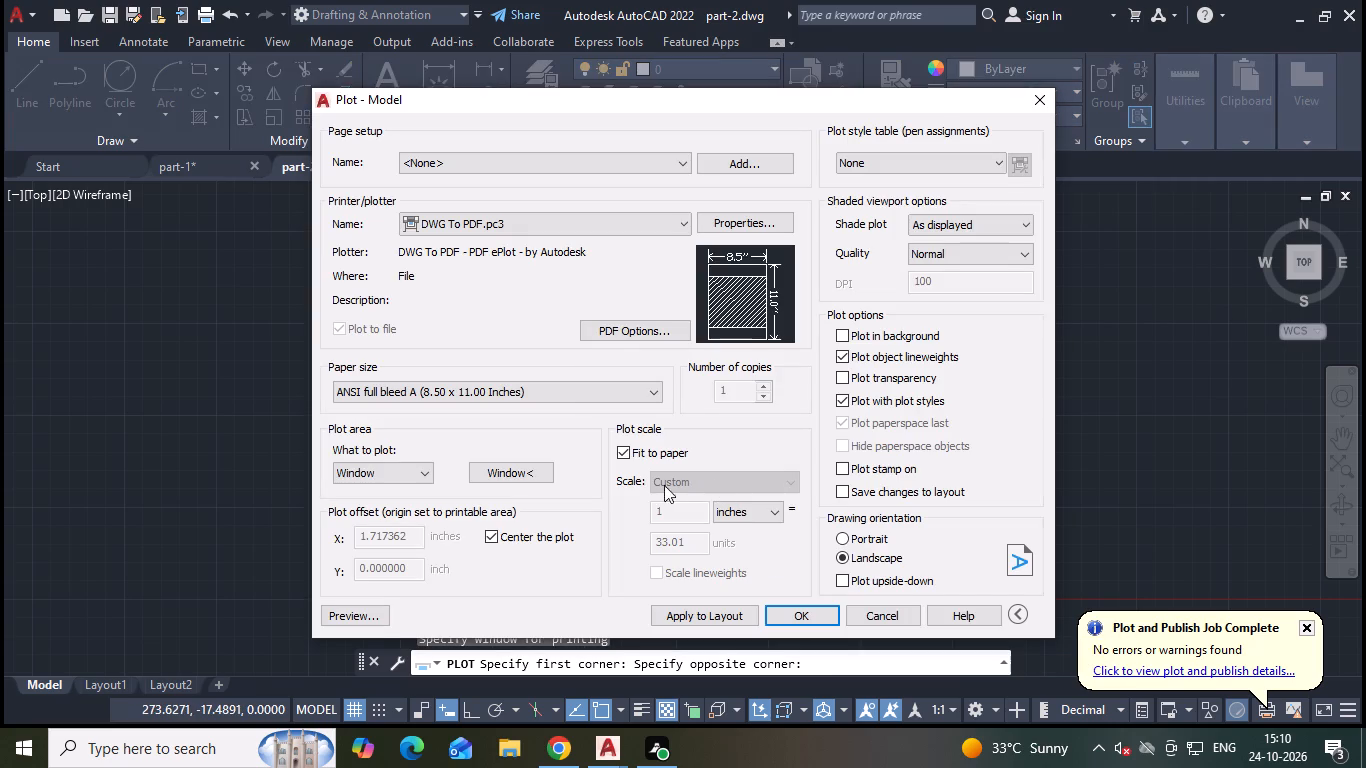
# Plot the drawing to part-2-Model.pdf in the udith folder.
pyautogui.click(780, 619)
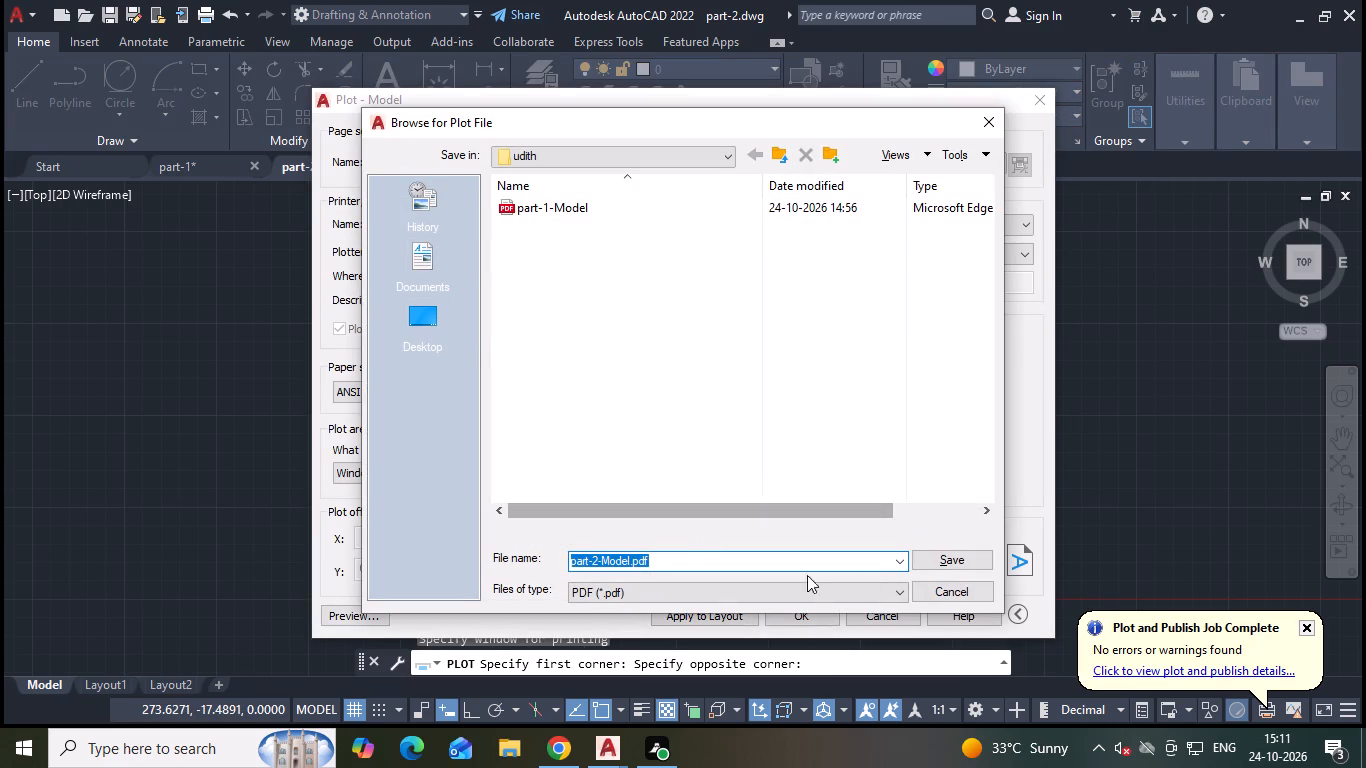
pyautogui.click(905, 567)
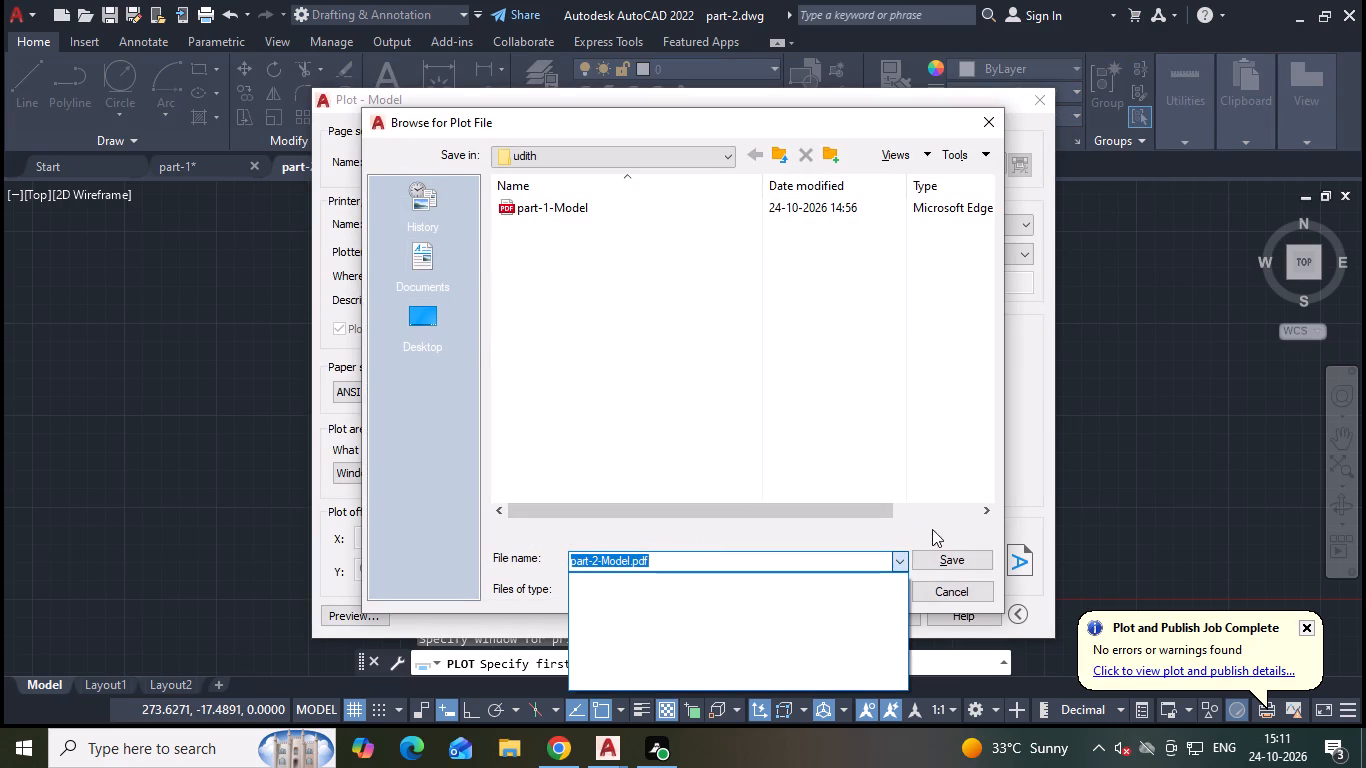
pyautogui.click(936, 568)
pyautogui.click(945, 554)
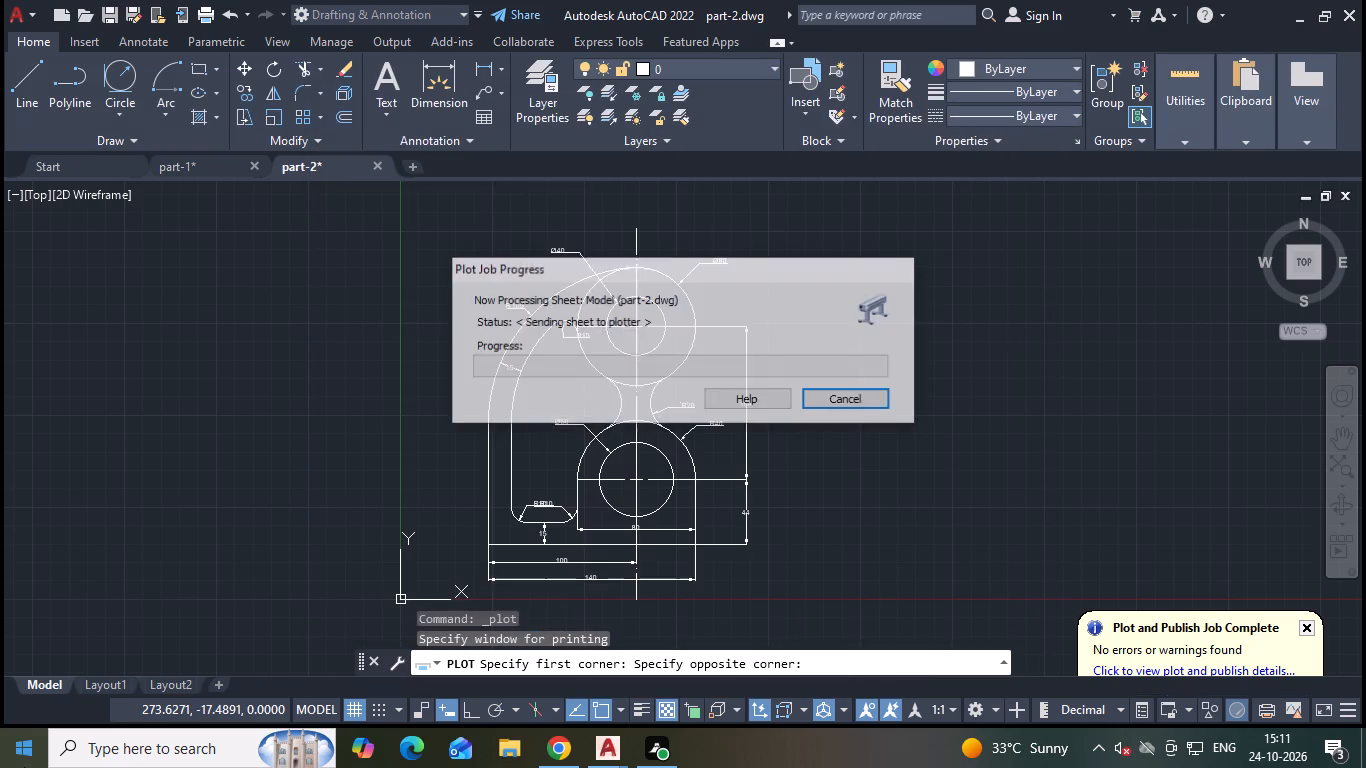